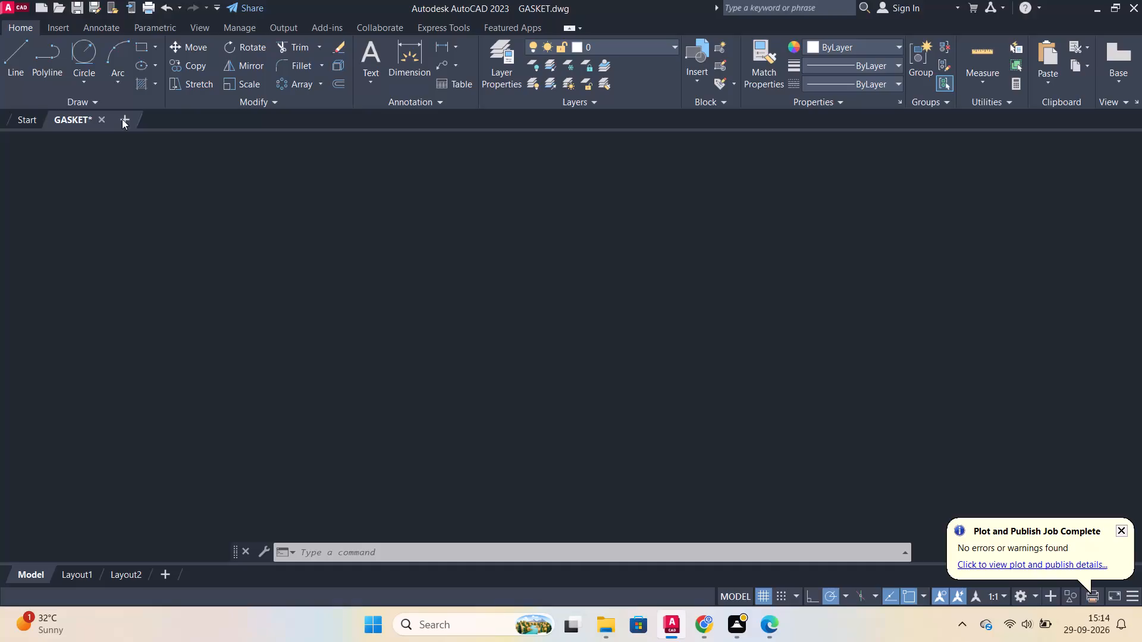
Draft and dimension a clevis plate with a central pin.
Turn on command log file recording with LOGFILEON.
left_click(397, 553)
type("lo")
key("g")
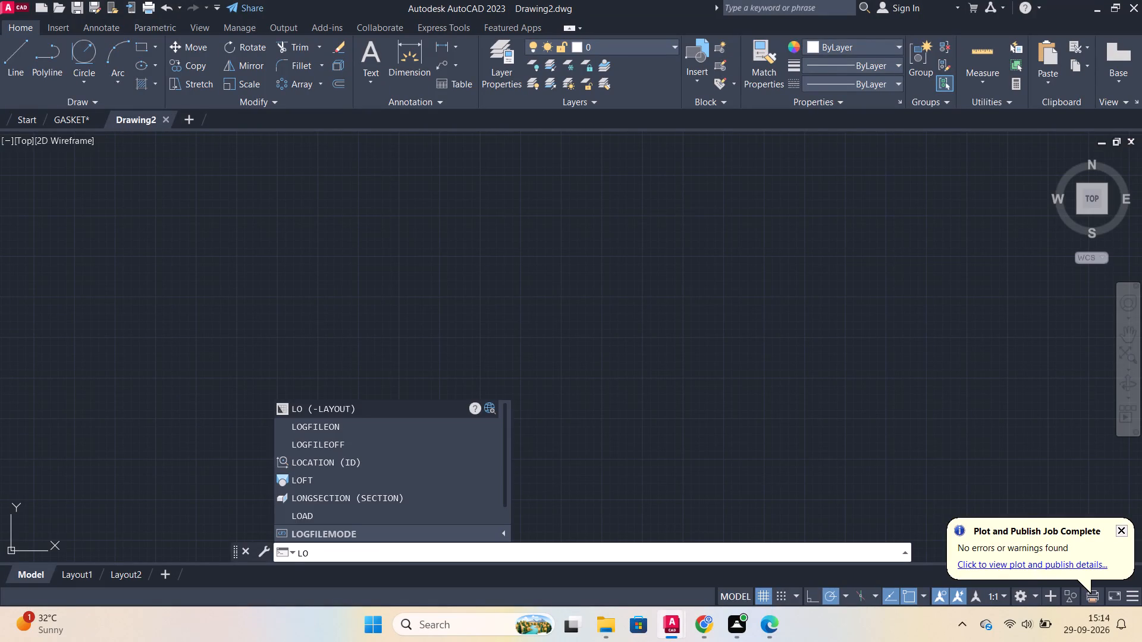
left_click(342, 423)
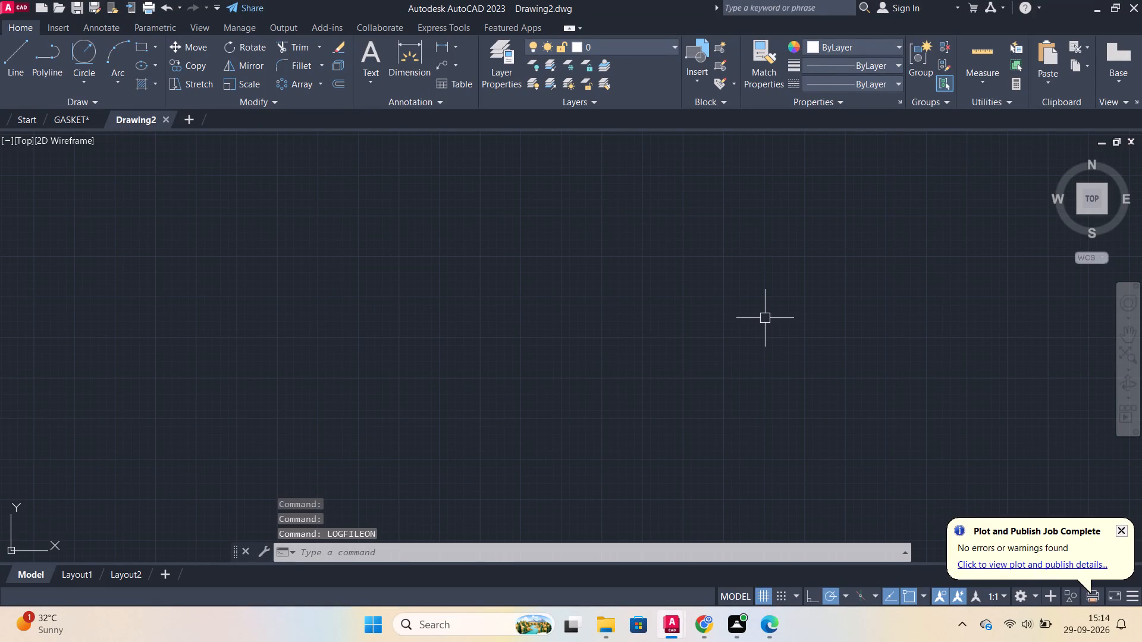
Set the model space limits with lower-left corner 0,0 and upper-right corner 1000,1000.
type("li")
key("m")
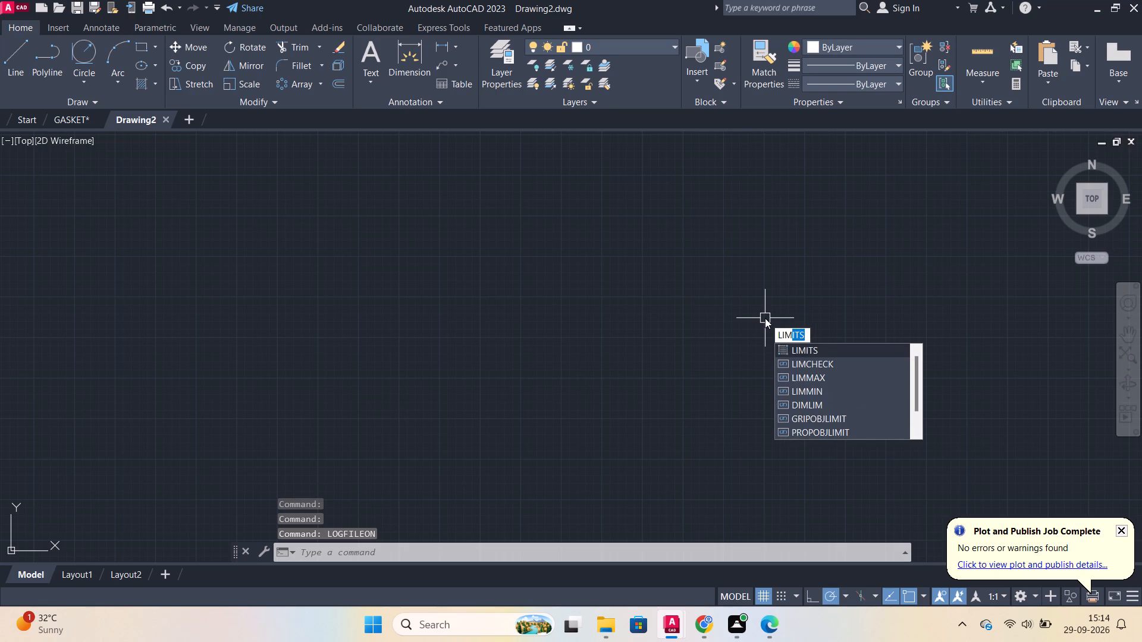
key("Return")
type("0,0")
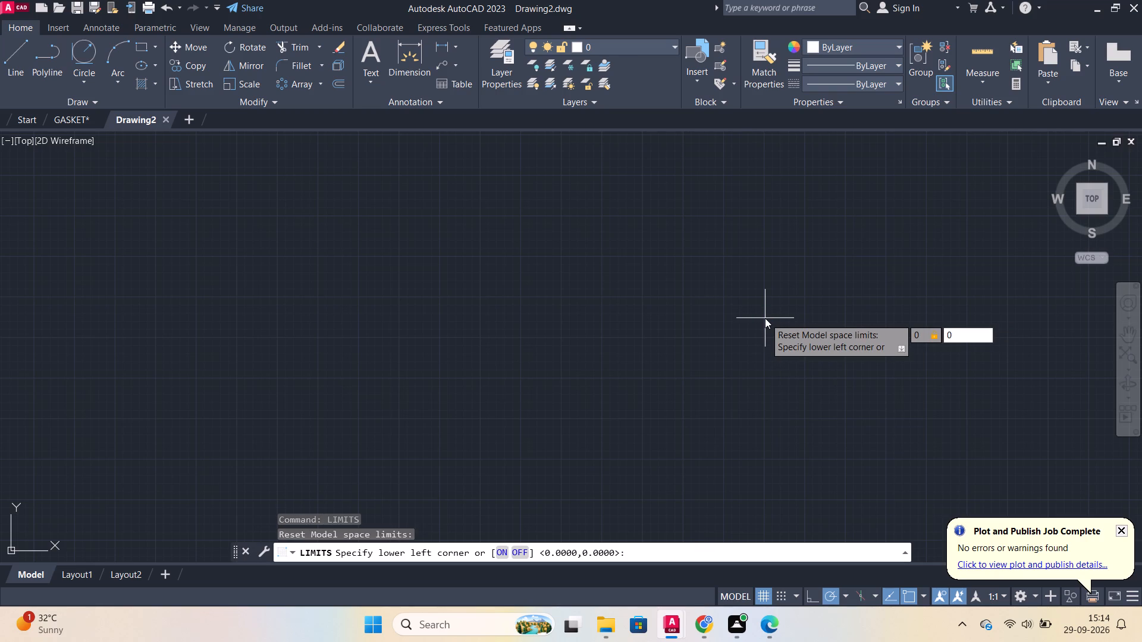
key("Return")
type("1000")
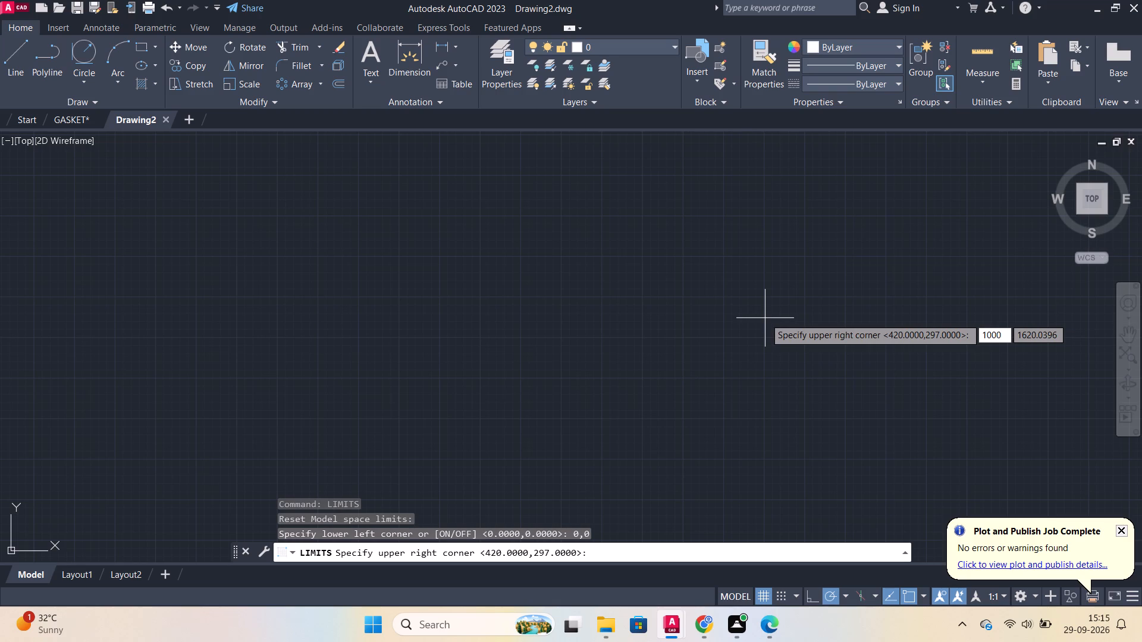
type(",1000")
key("Return")
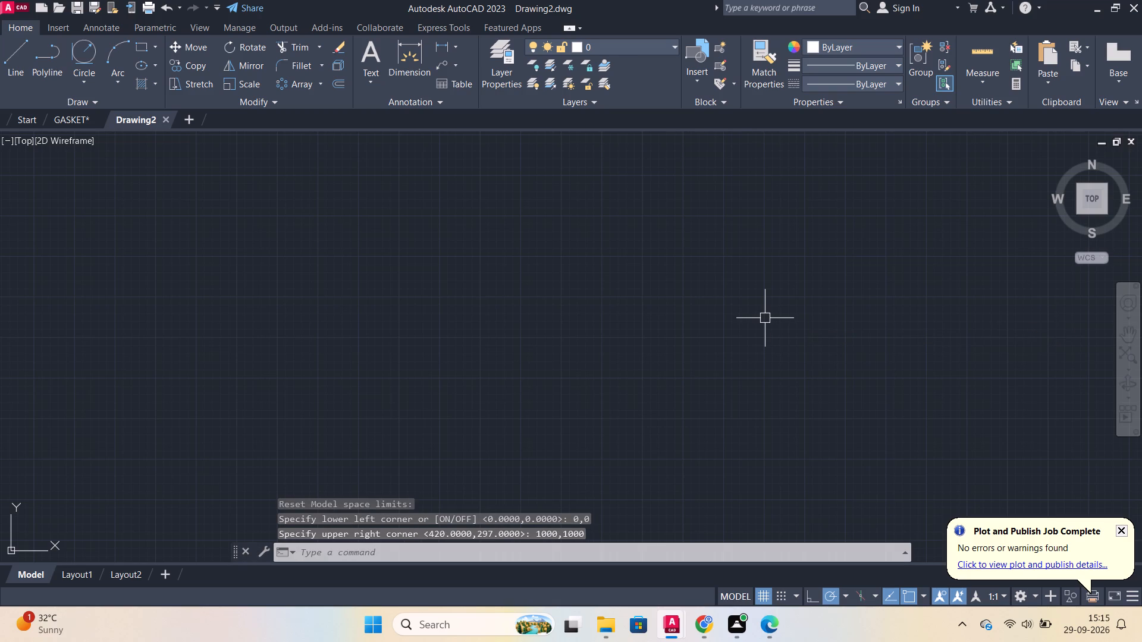
Draw a rectangle 40 units wide and 50 units high in the empty drawing area.
key("z")
key("Return")
key("a")
key("Return")
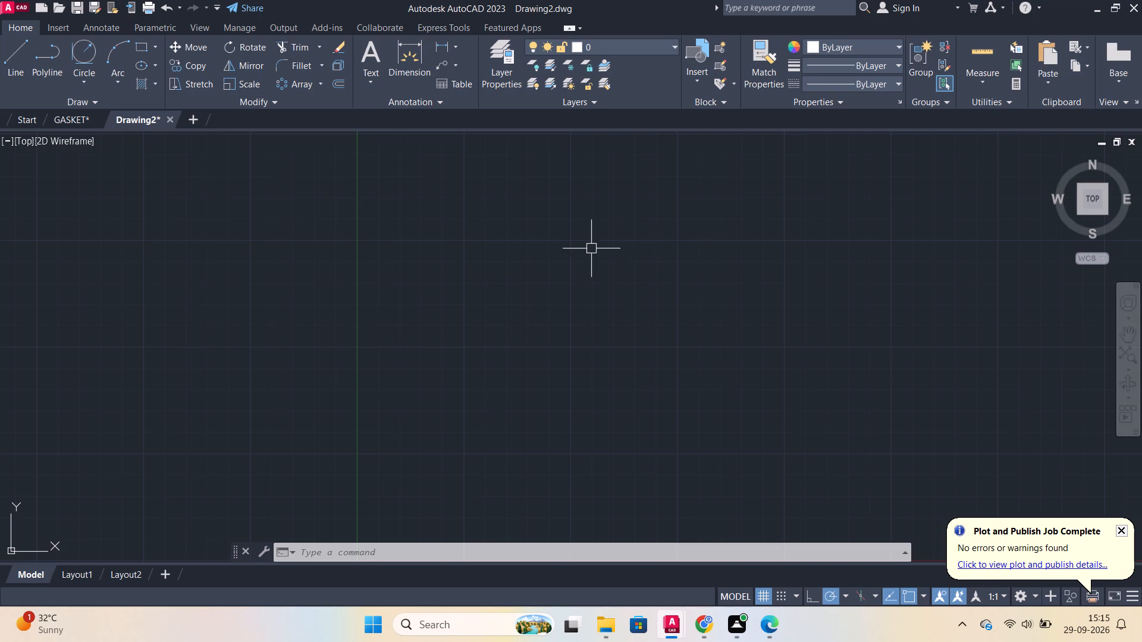
middle_click_drag(499, 224, 412, 204)
middle_click_drag(600, 259, 485, 251)
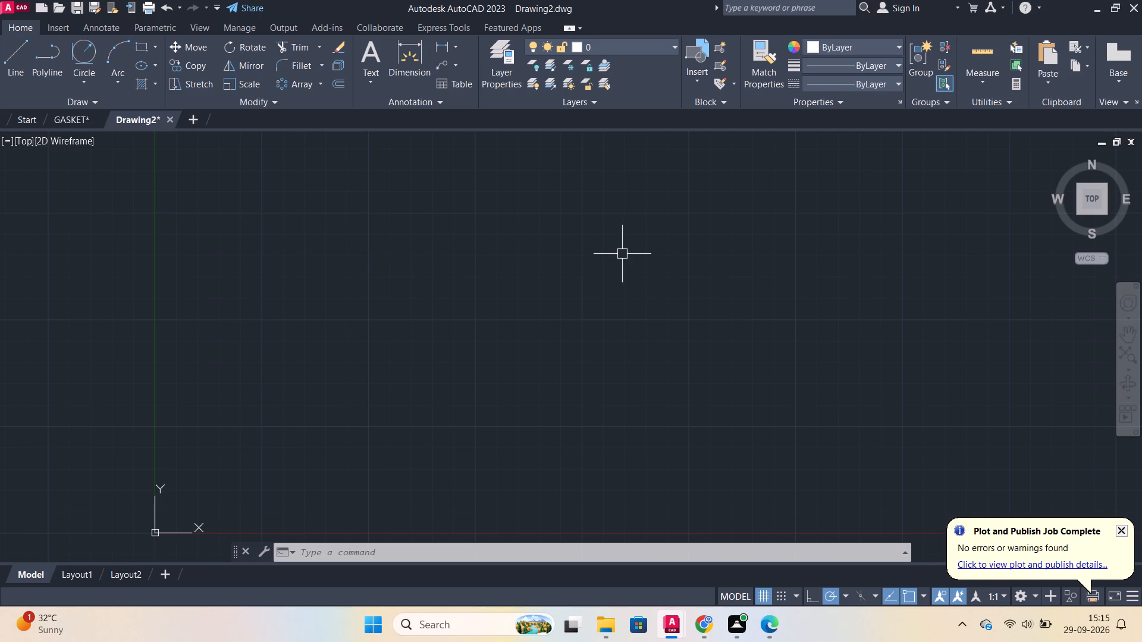
left_click(140, 52)
left_click(425, 185)
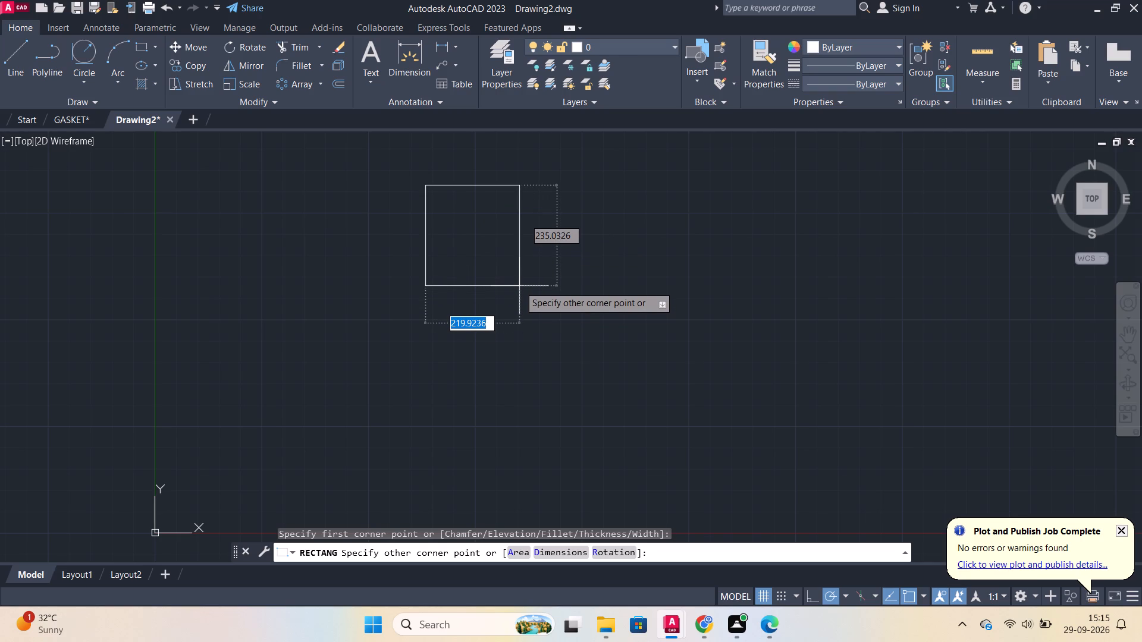
type("40")
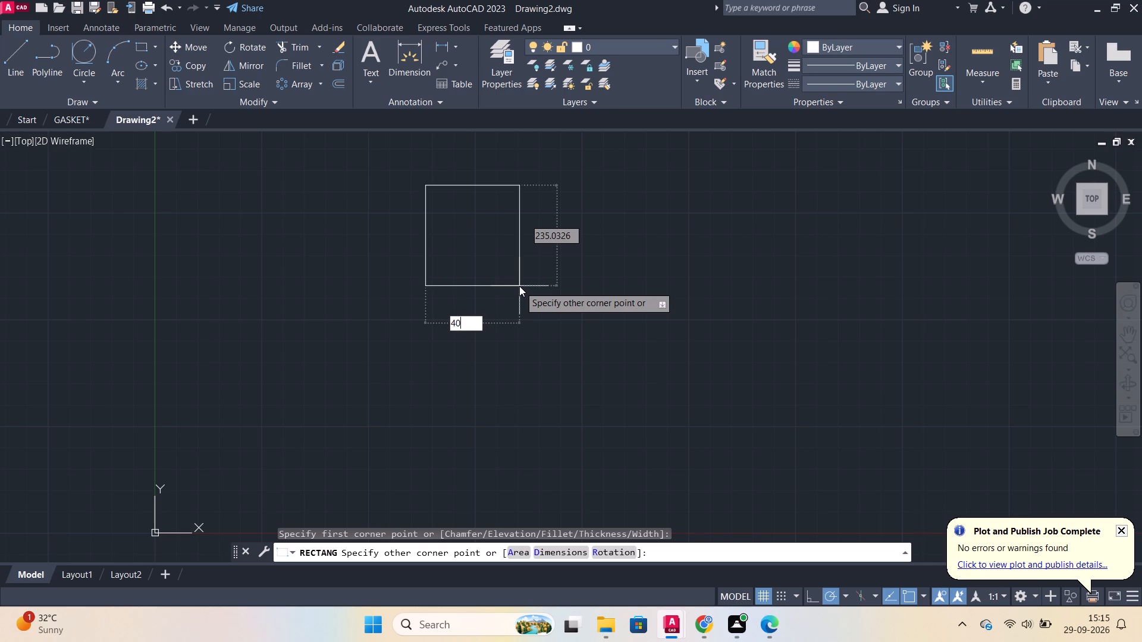
key("Tab")
type("50")
key("Return")
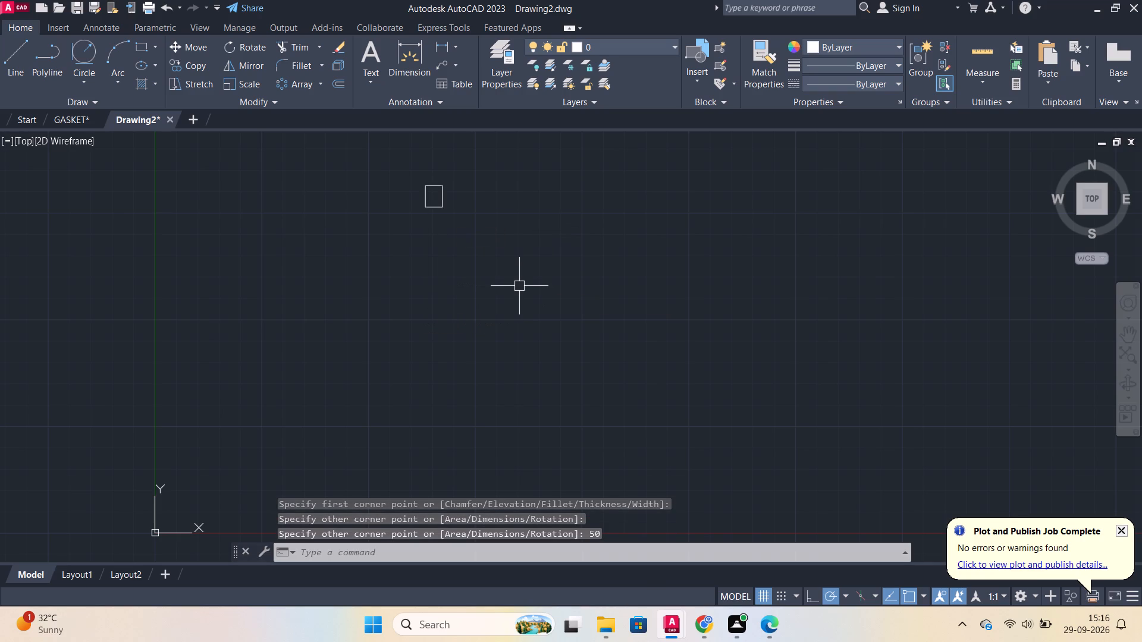
Fillet the rectangle's upper-left and lower-left corners with a radius of 5.
key("z")
key("Return")
key("e")
key("Return")
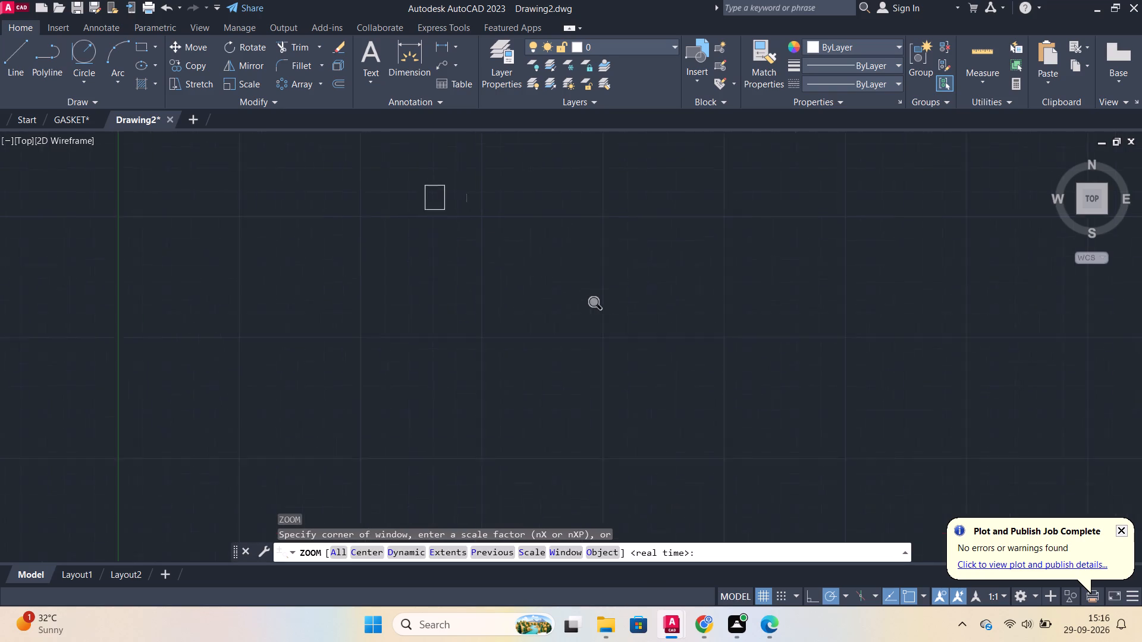
scroll(535, 289, "down", 3)
middle_click_drag(603, 298, 540, 291)
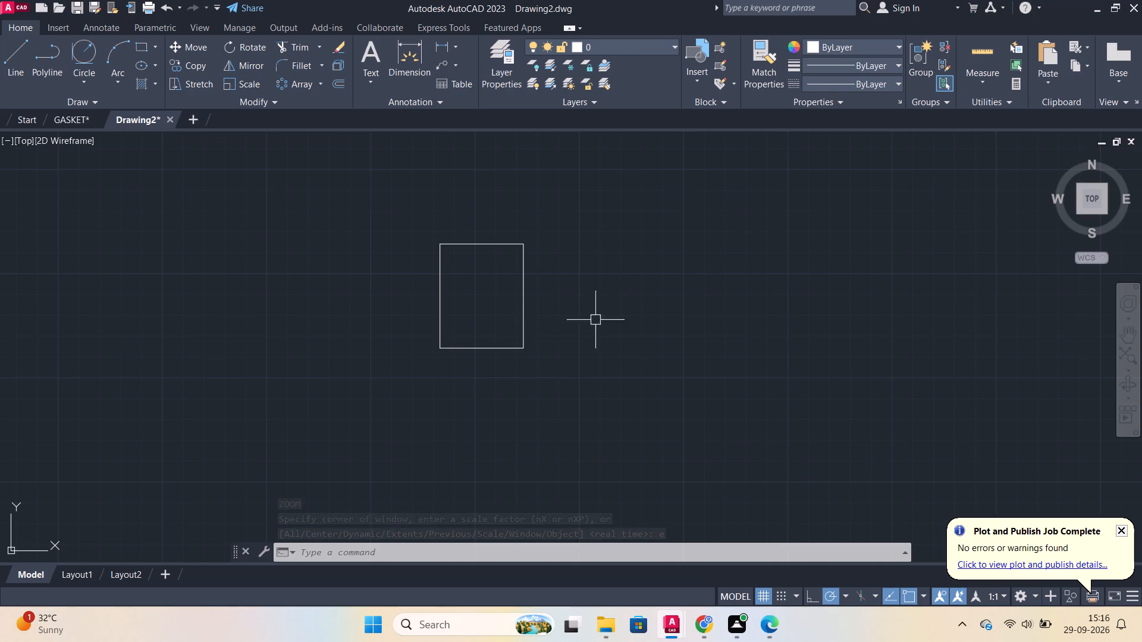
key("f")
key("Return")
key("r")
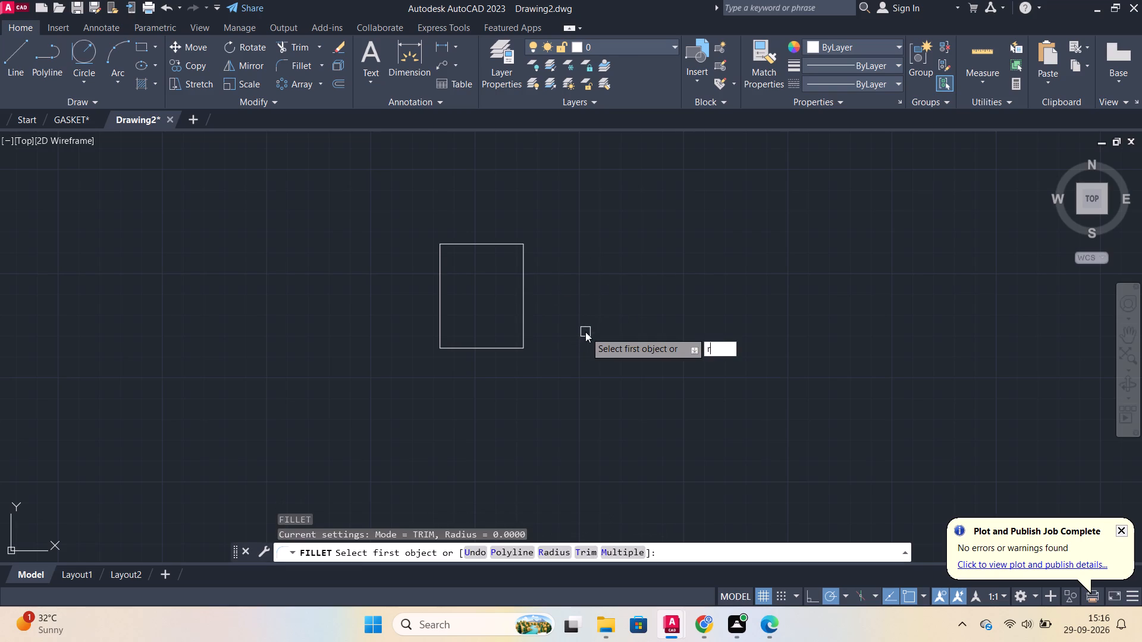
key("Return")
key("5")
key("Return")
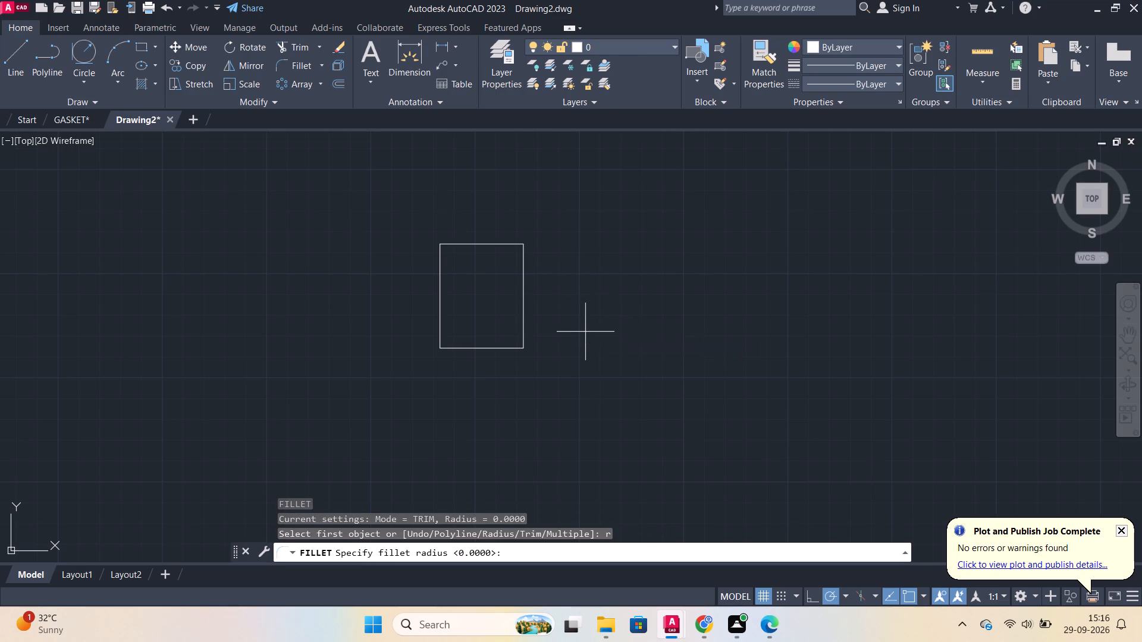
left_click(458, 245)
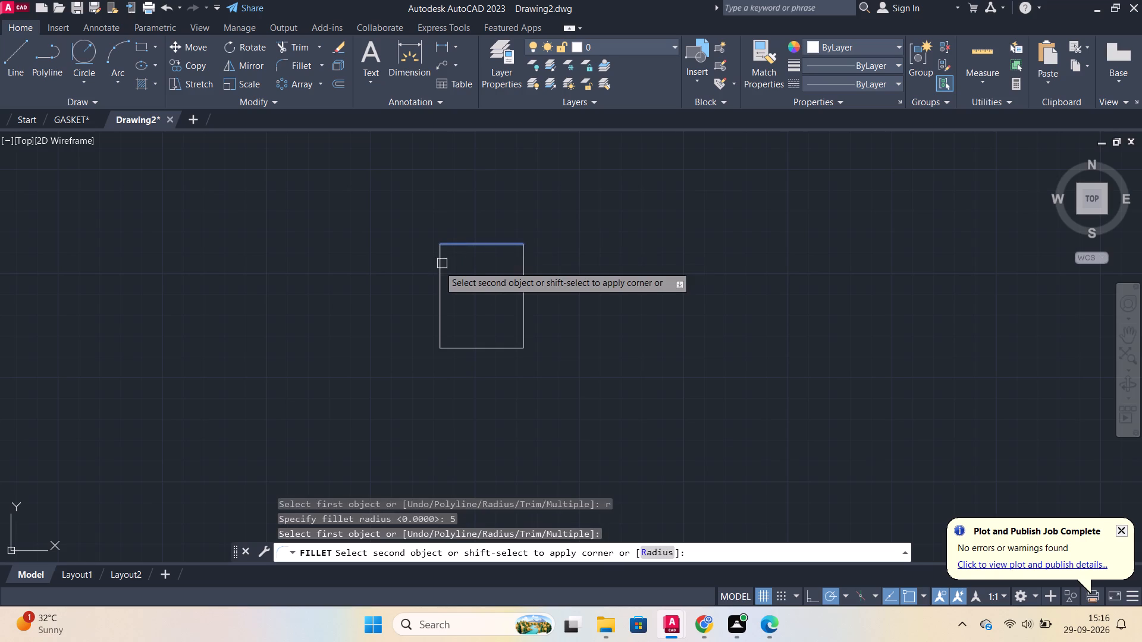
left_click(436, 270)
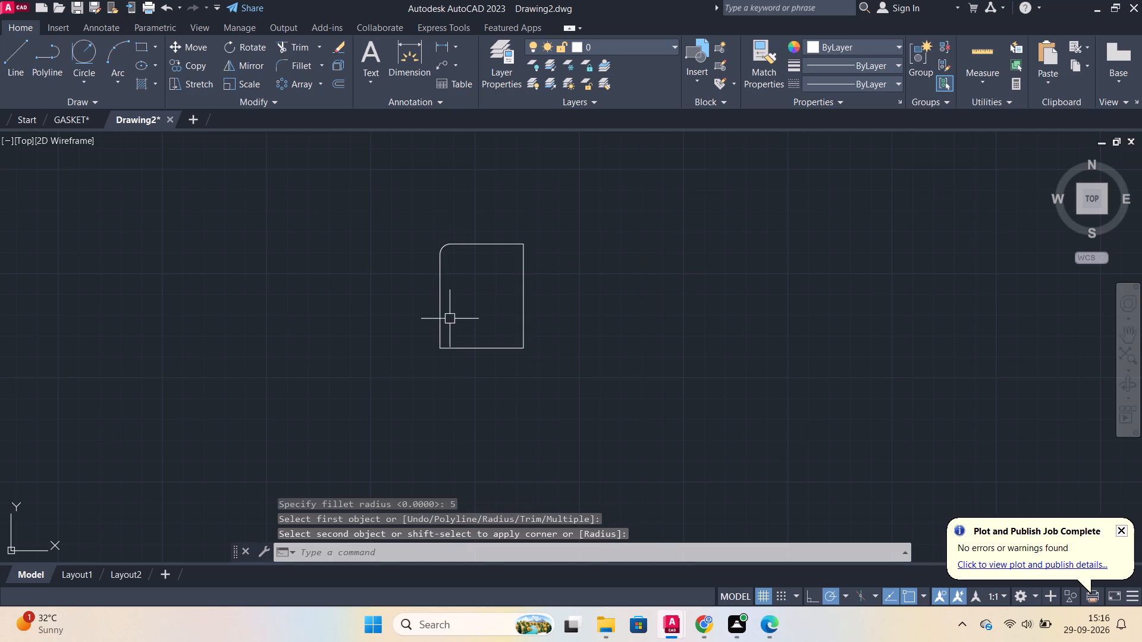
key("space")
left_click(444, 323)
left_click(469, 348)
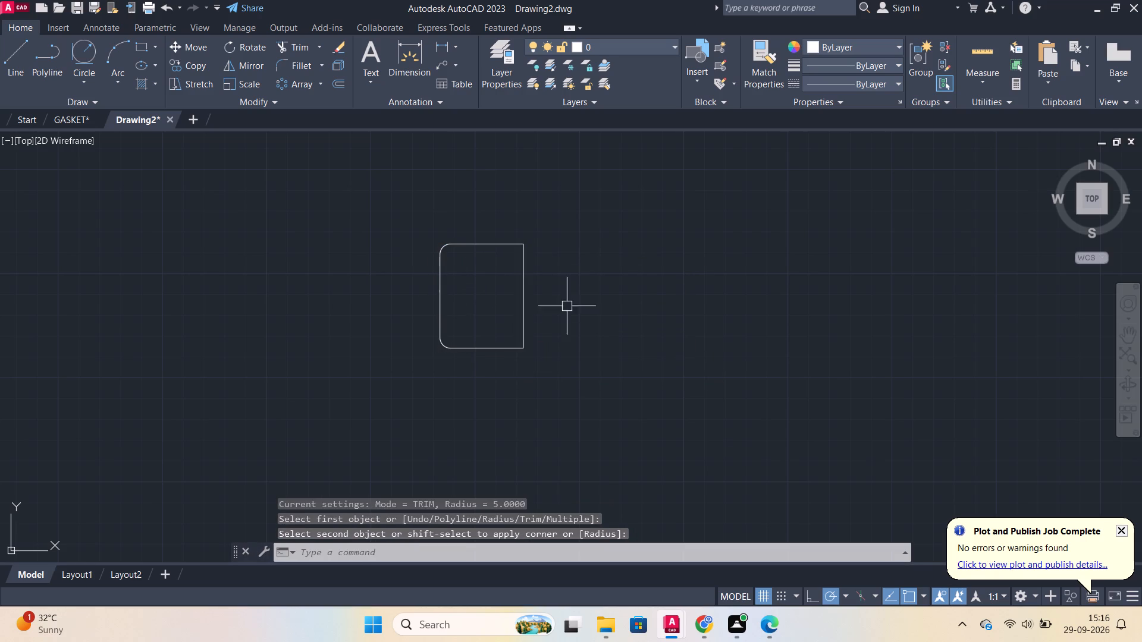
key("Escape")
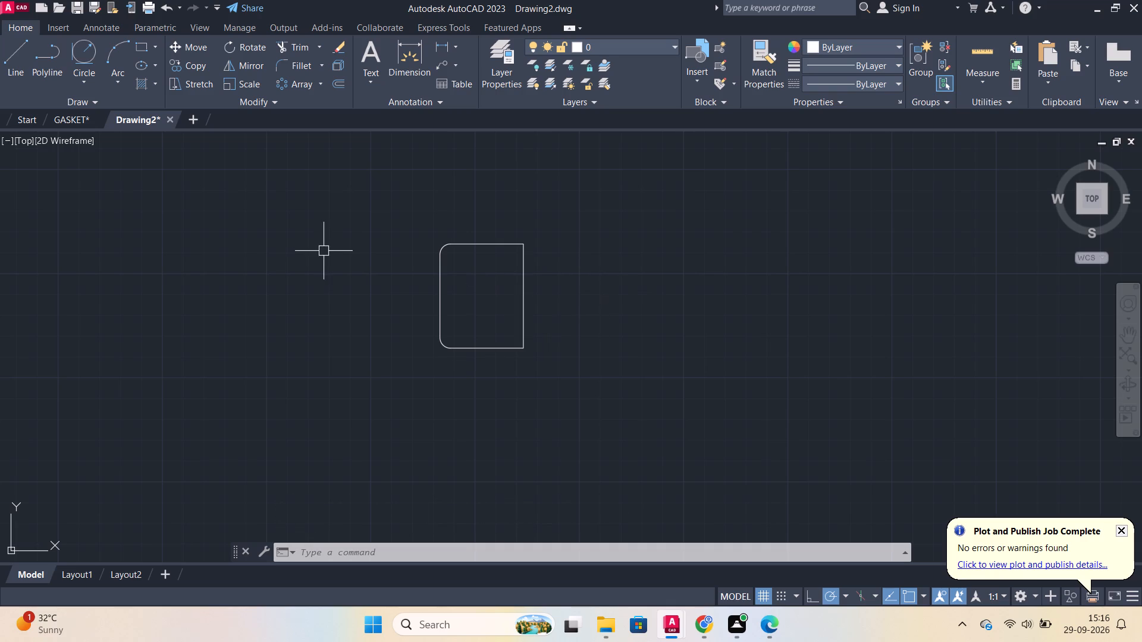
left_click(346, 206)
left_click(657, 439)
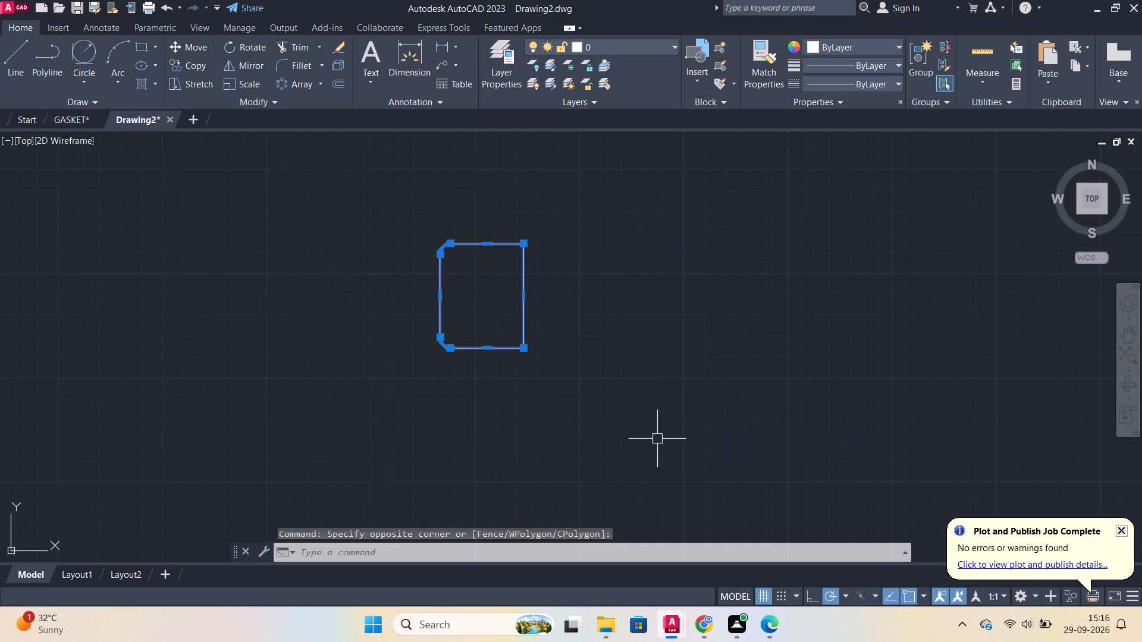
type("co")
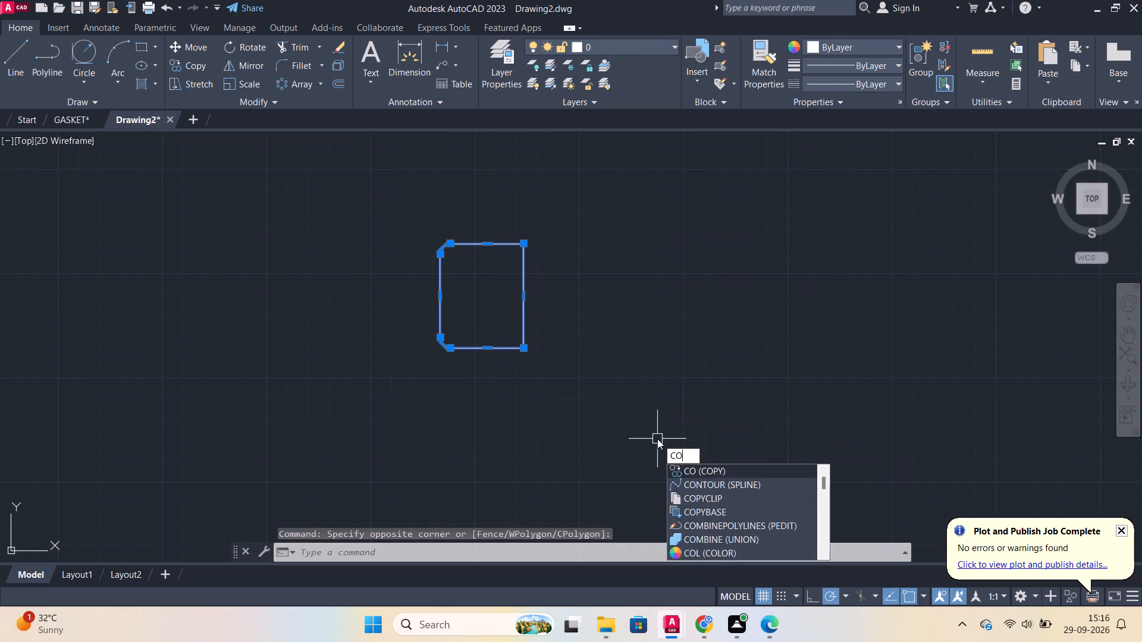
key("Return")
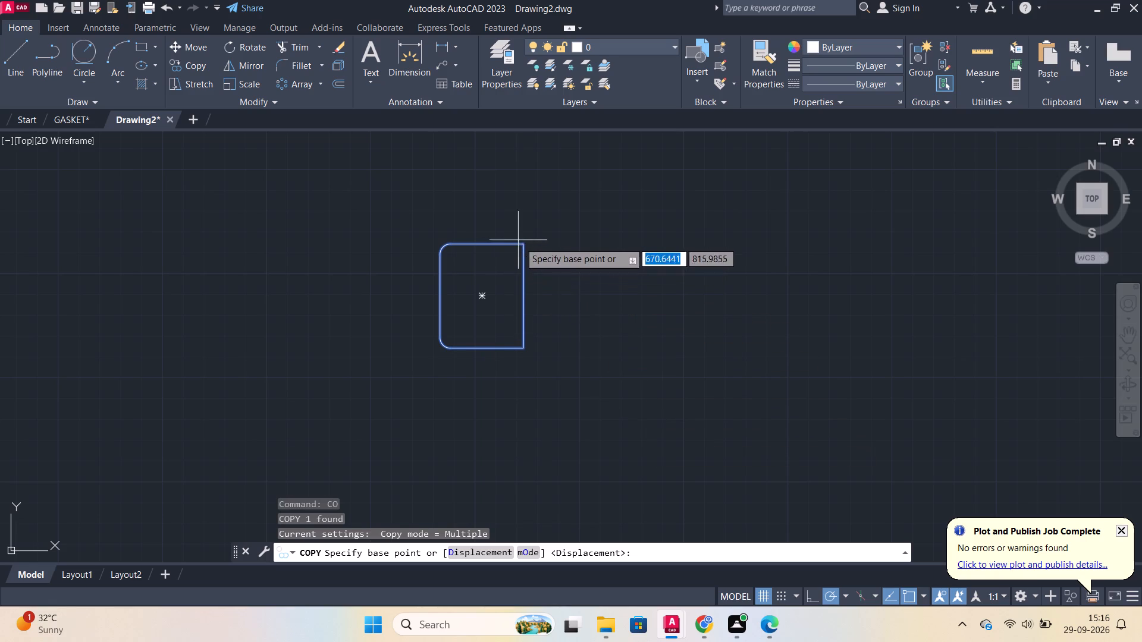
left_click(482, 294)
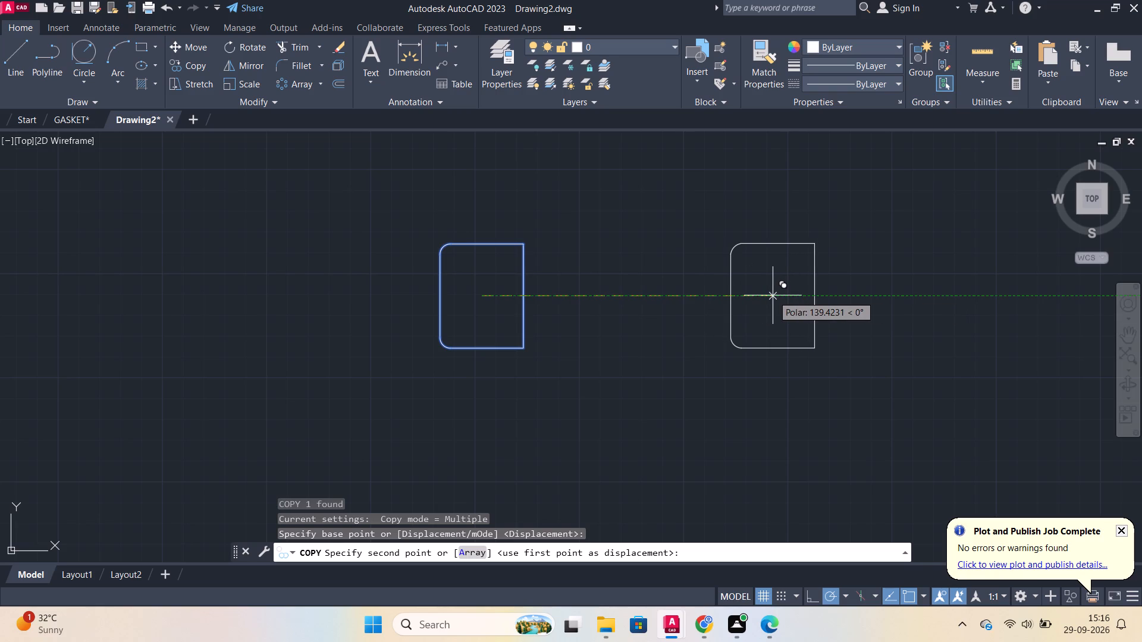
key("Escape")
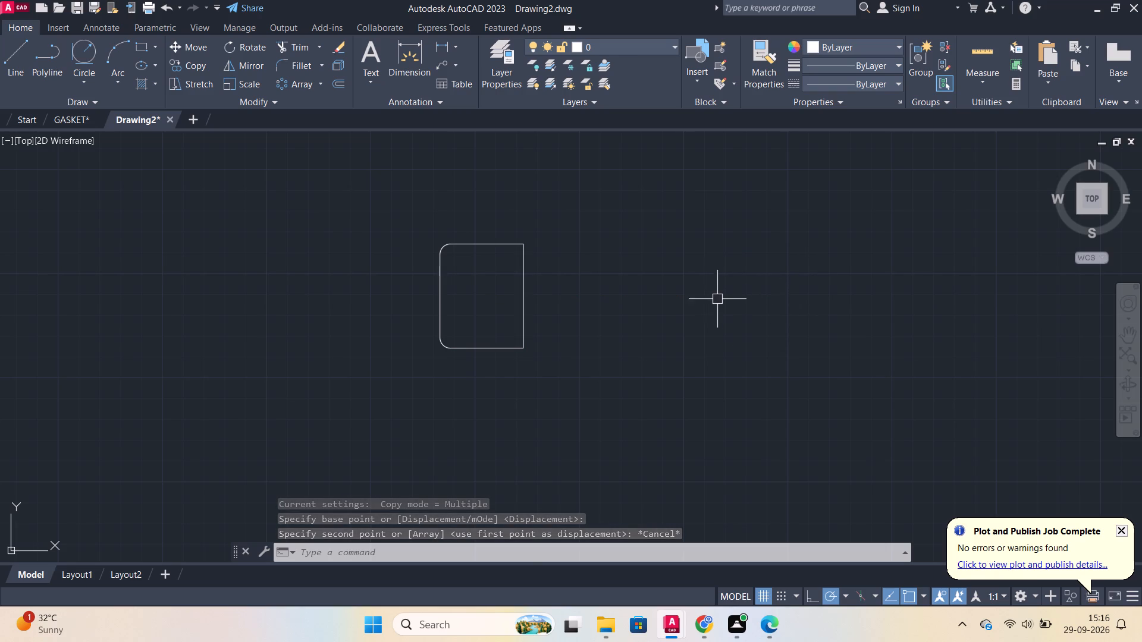
Draw a 45-unit horizontal line rightward from the rectangle's upper-right corner, continuing with a vertical line downward past the rectangle's bottom edge.
scroll(595, 264, "down", 1)
middle_click_drag(621, 261, 424, 228)
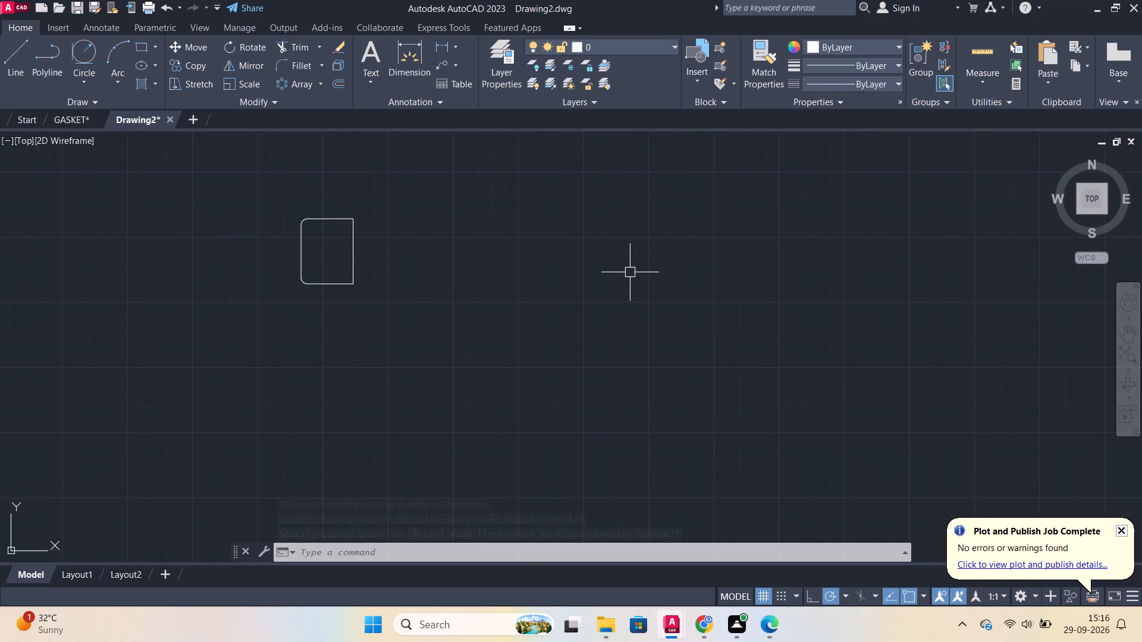
key("l")
key("Return")
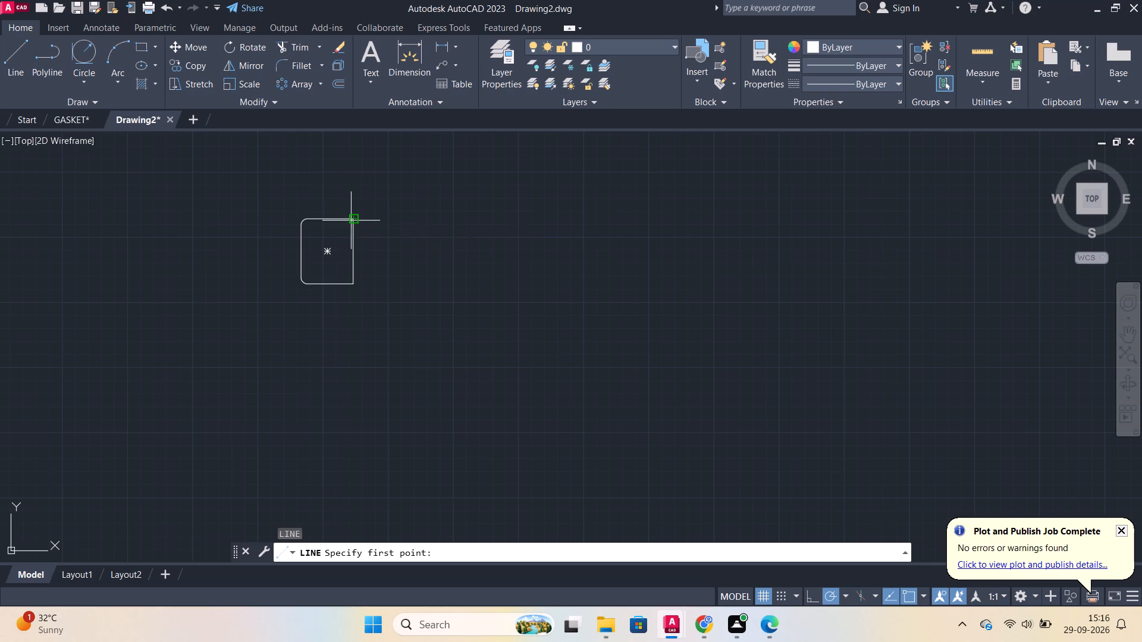
scroll(351, 221, "up", 2)
left_click(350, 214)
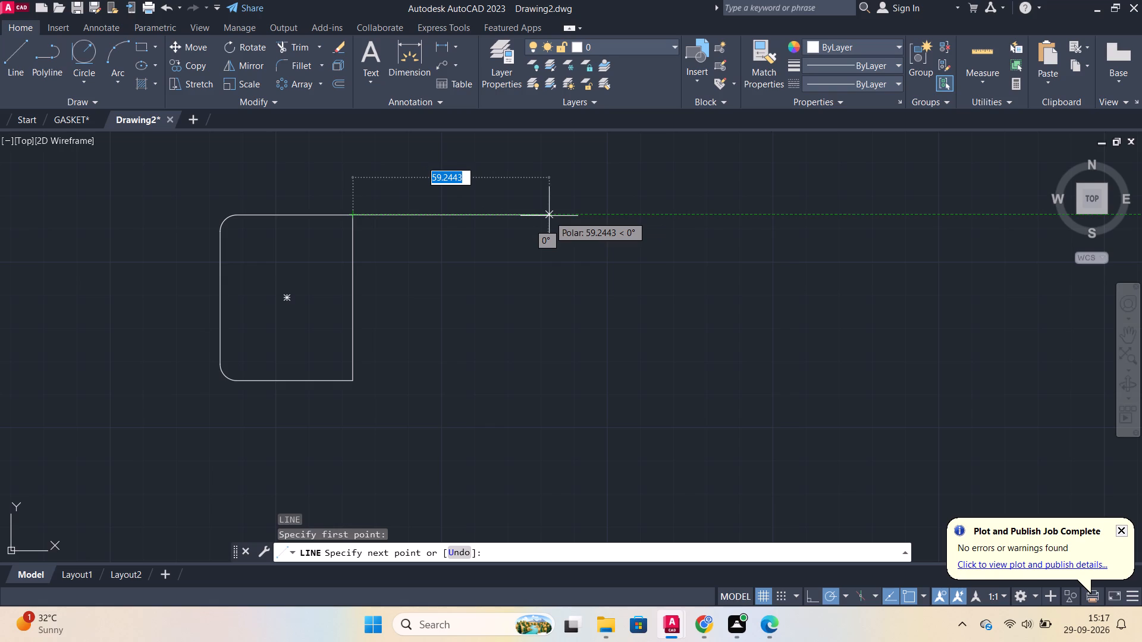
type("45")
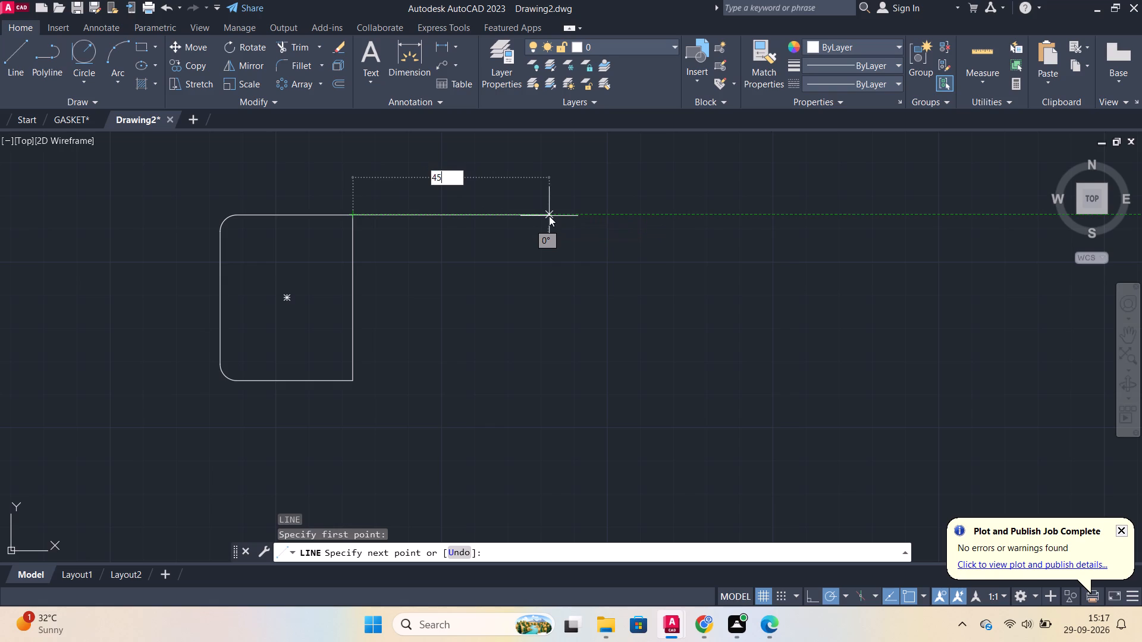
key("Return")
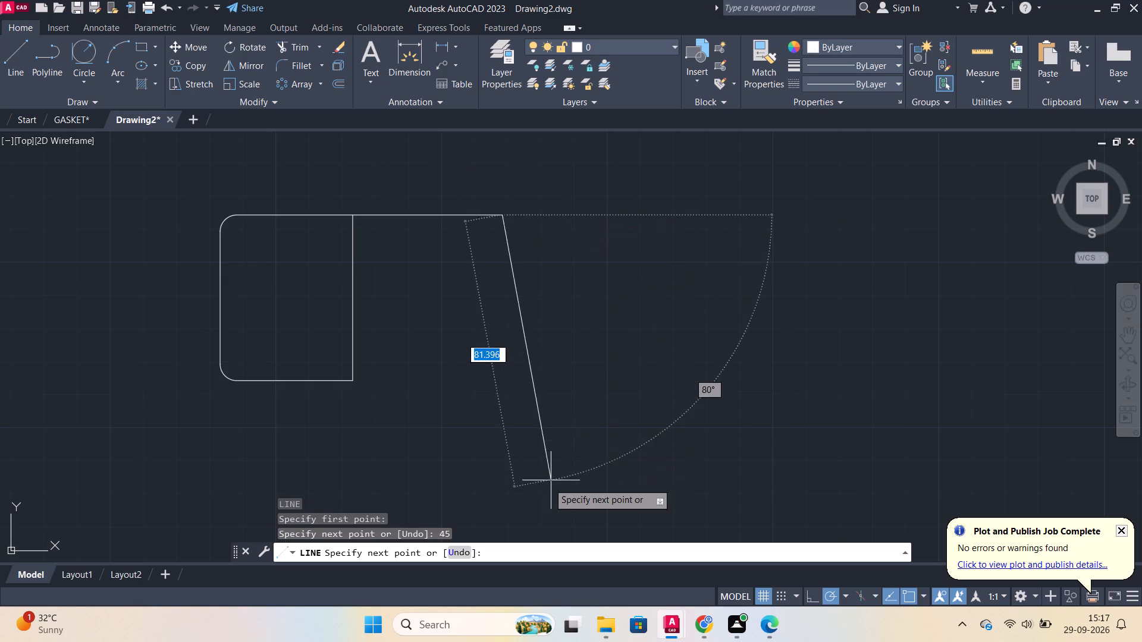
left_click(503, 498)
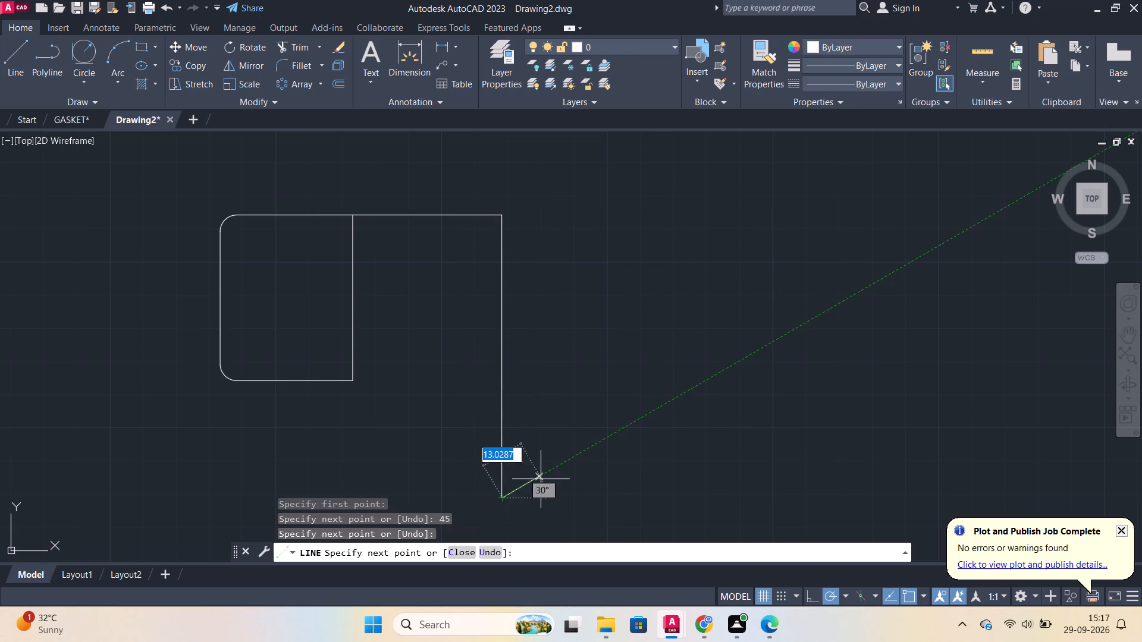
key("Escape")
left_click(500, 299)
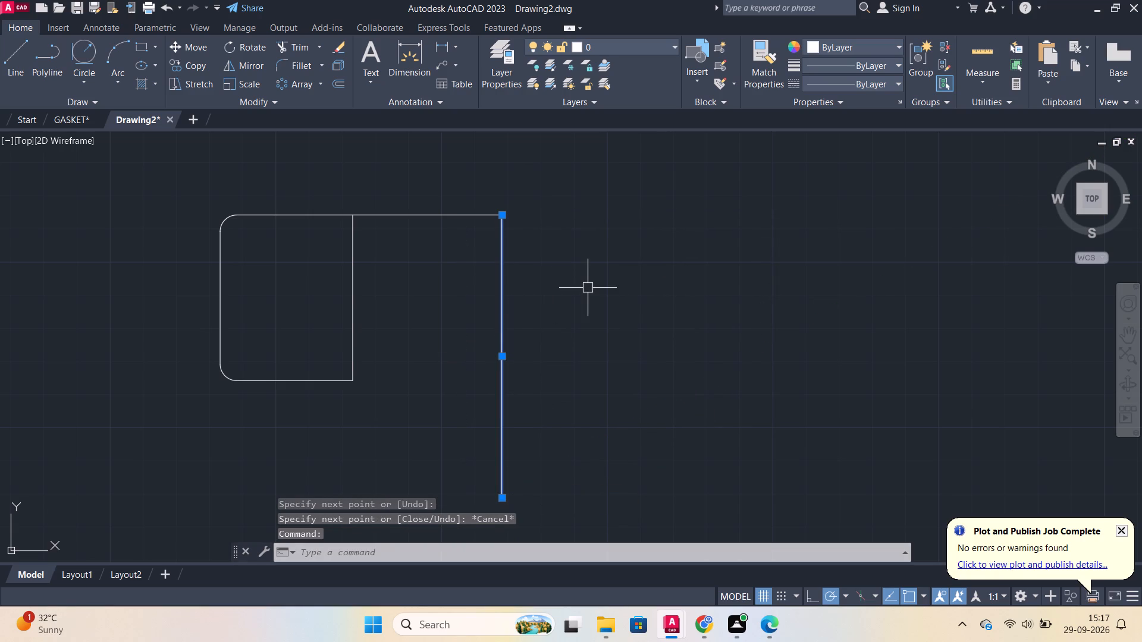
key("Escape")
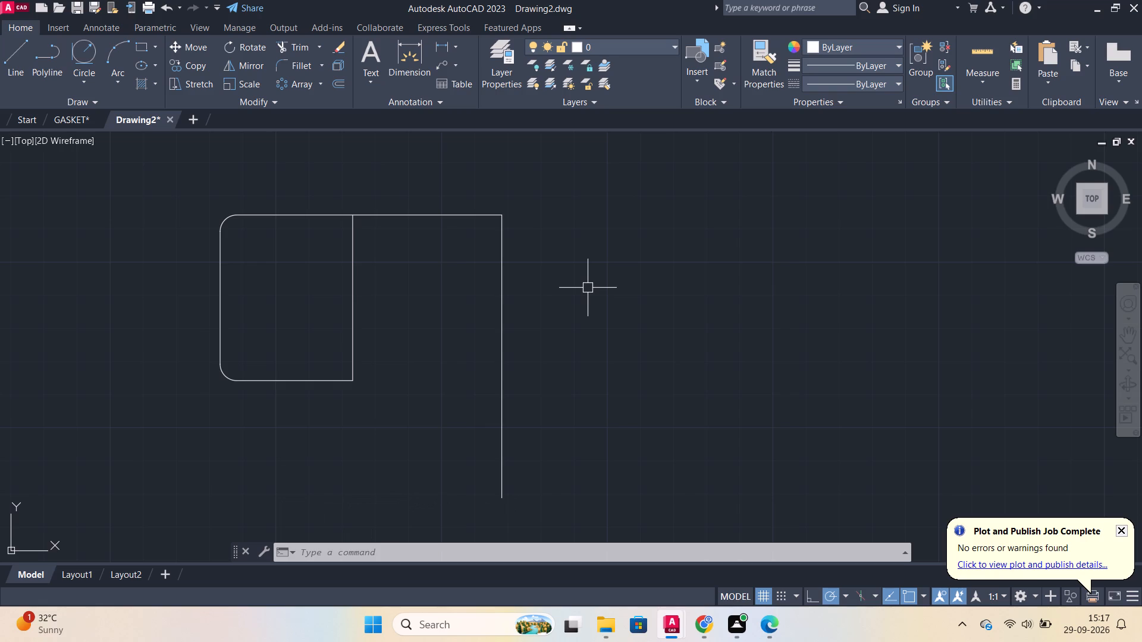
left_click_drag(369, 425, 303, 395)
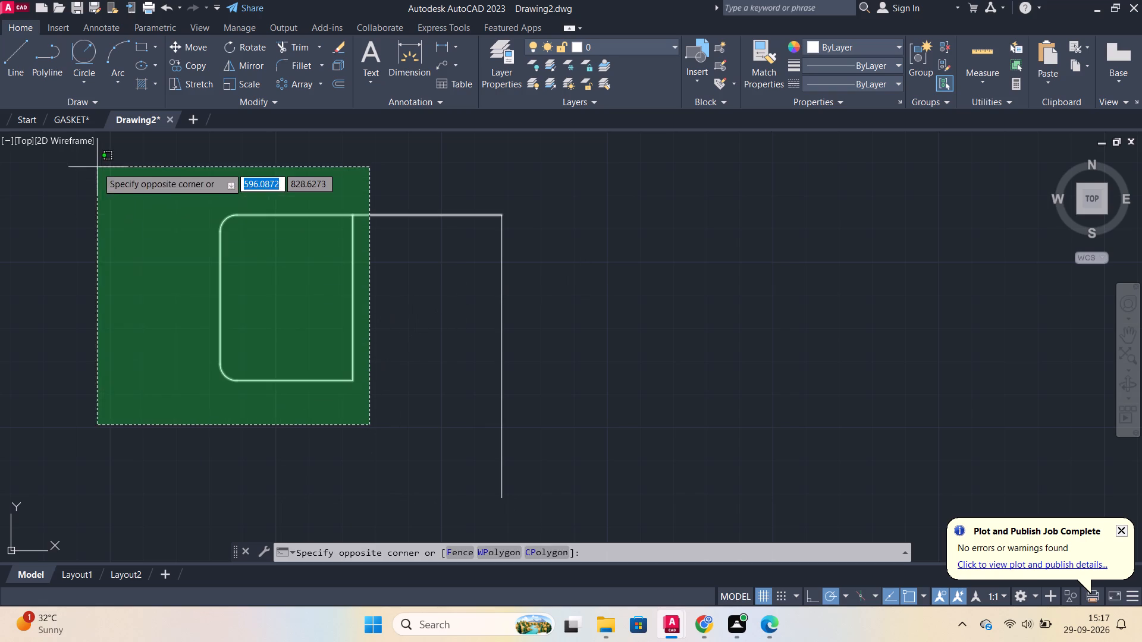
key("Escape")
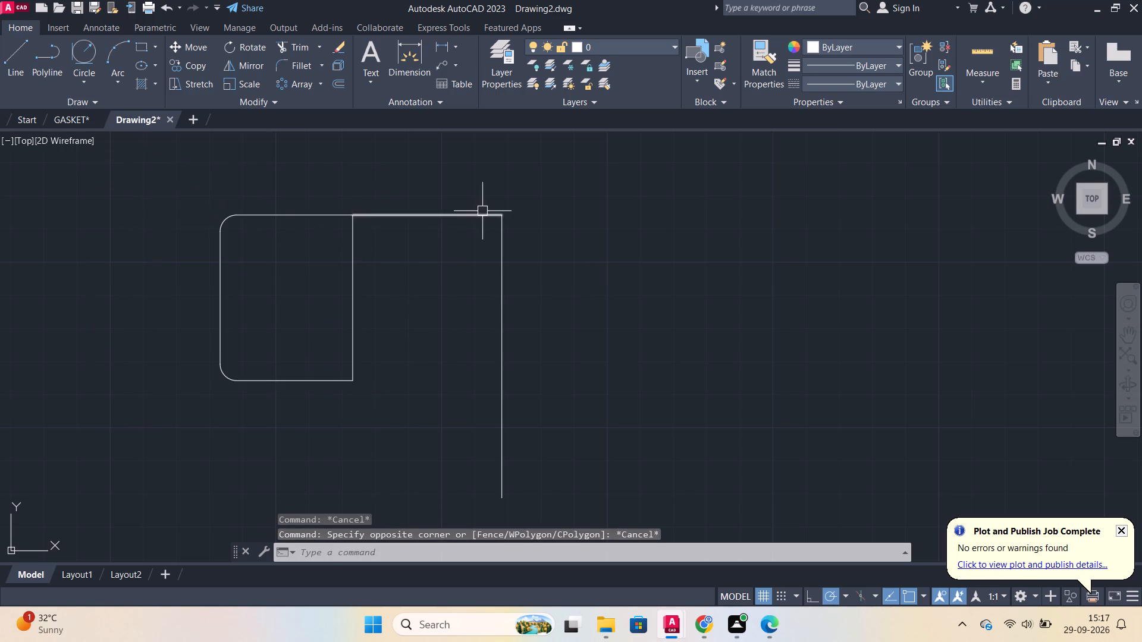
Erase the horizontal line joining the rectangle's upper-right corner to the vertical line.
left_click(388, 216)
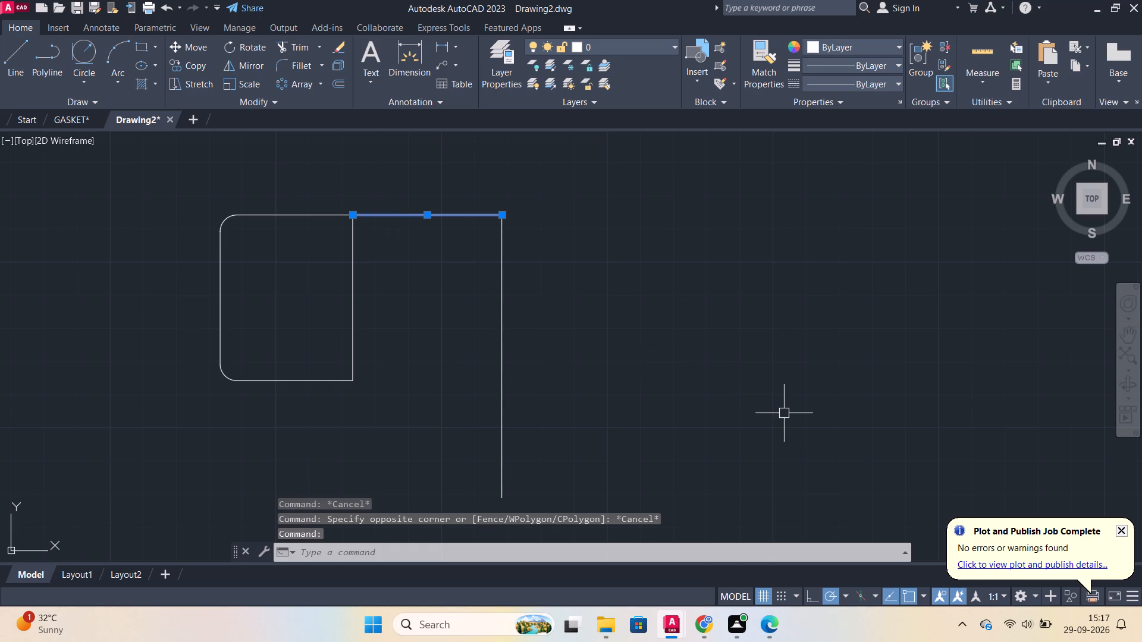
key("e")
key("Return")
Offset the separate vertical line 20 units to its right.
middle_click_drag(553, 356, 537, 316)
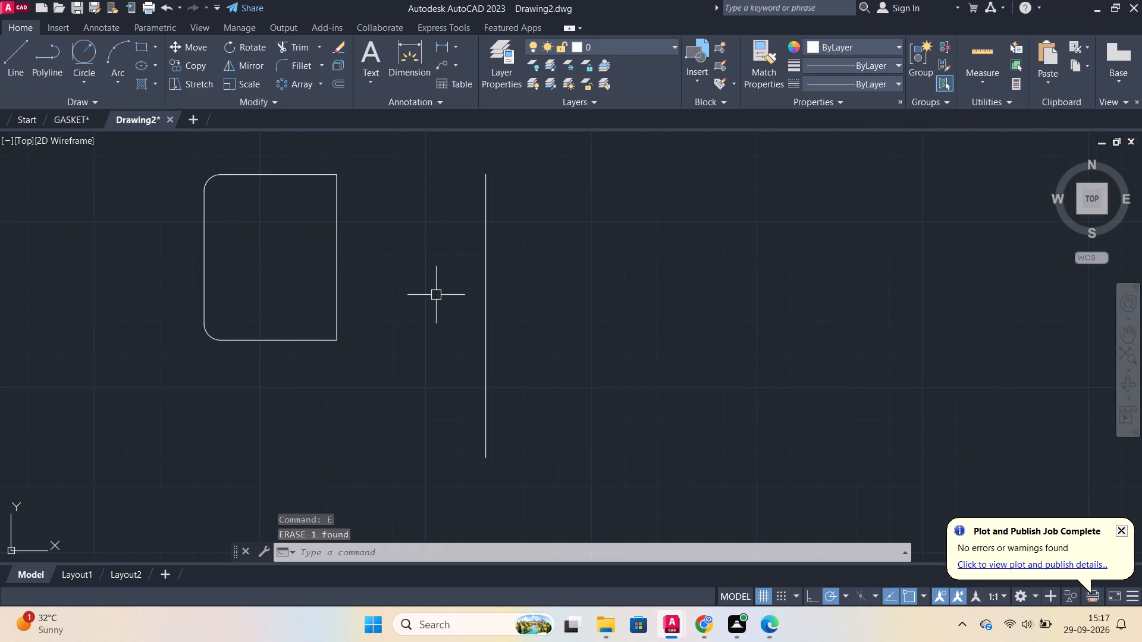
key("o")
key("Return")
key("Return")
left_click(490, 319)
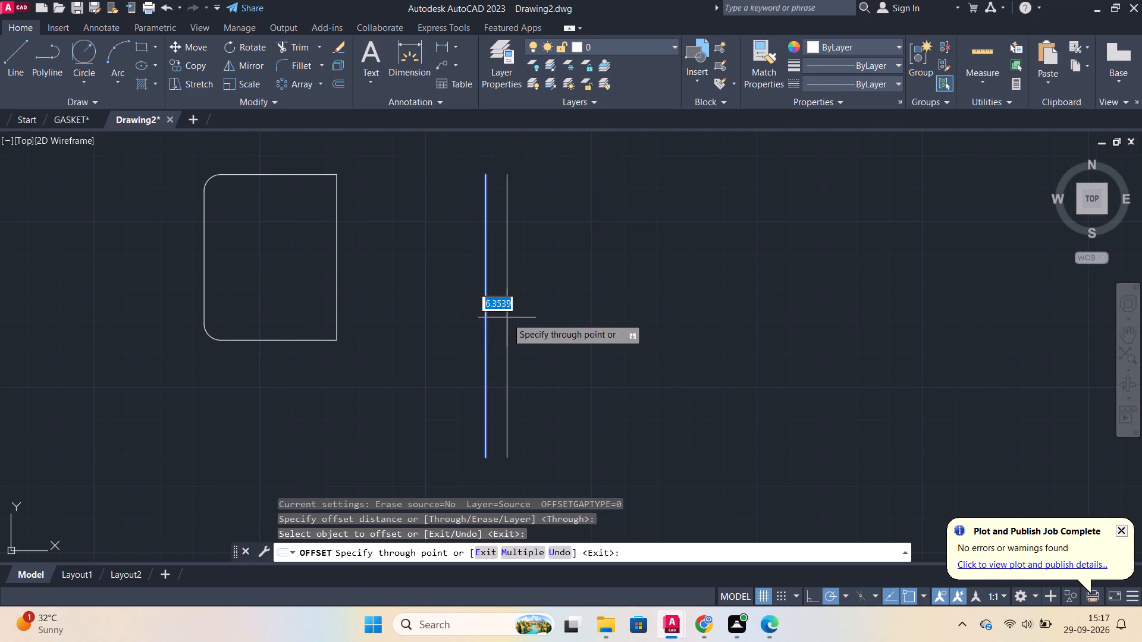
type("20")
key("Return")
key("Escape")
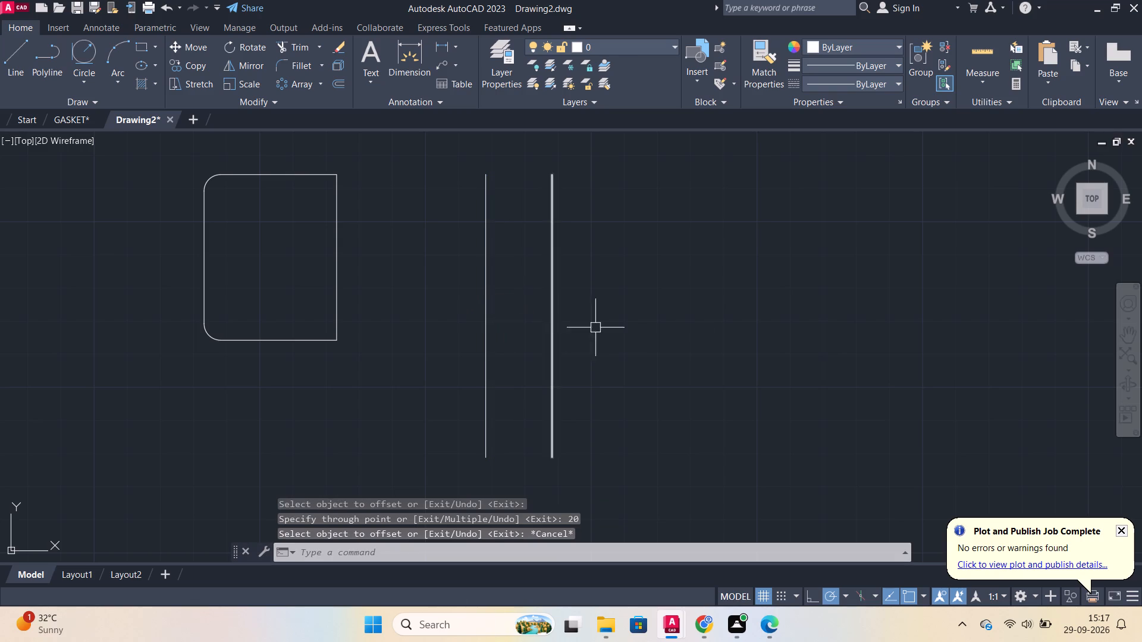
Draw a horizontal line joining the lower ends of the two parallel vertical lines.
middle_click_drag(666, 329, 600, 282)
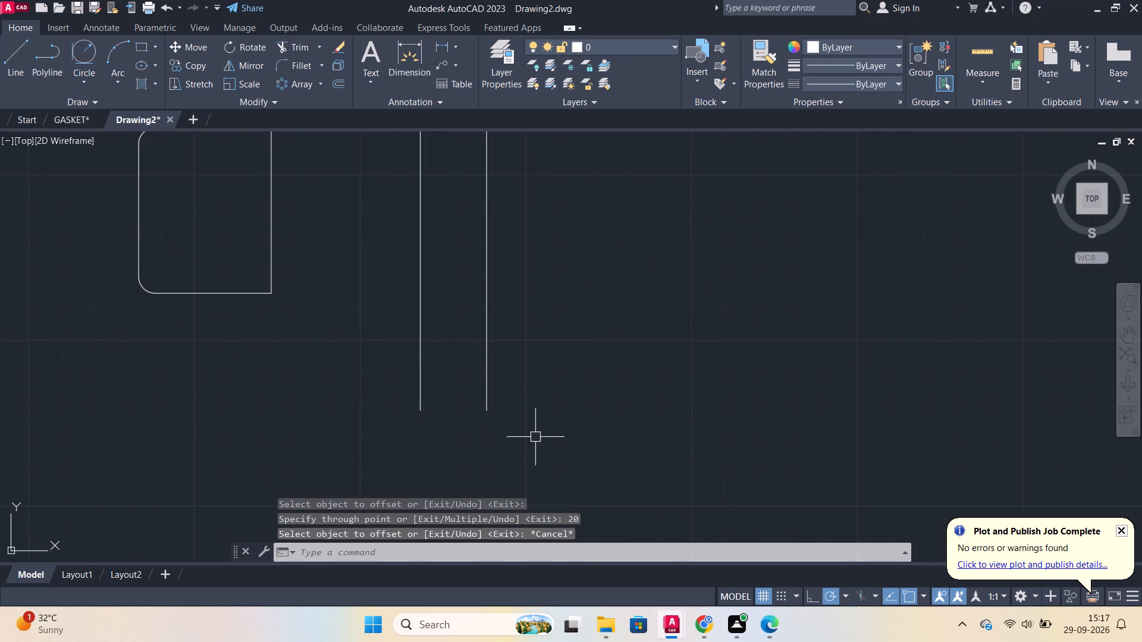
key("l")
key("Return")
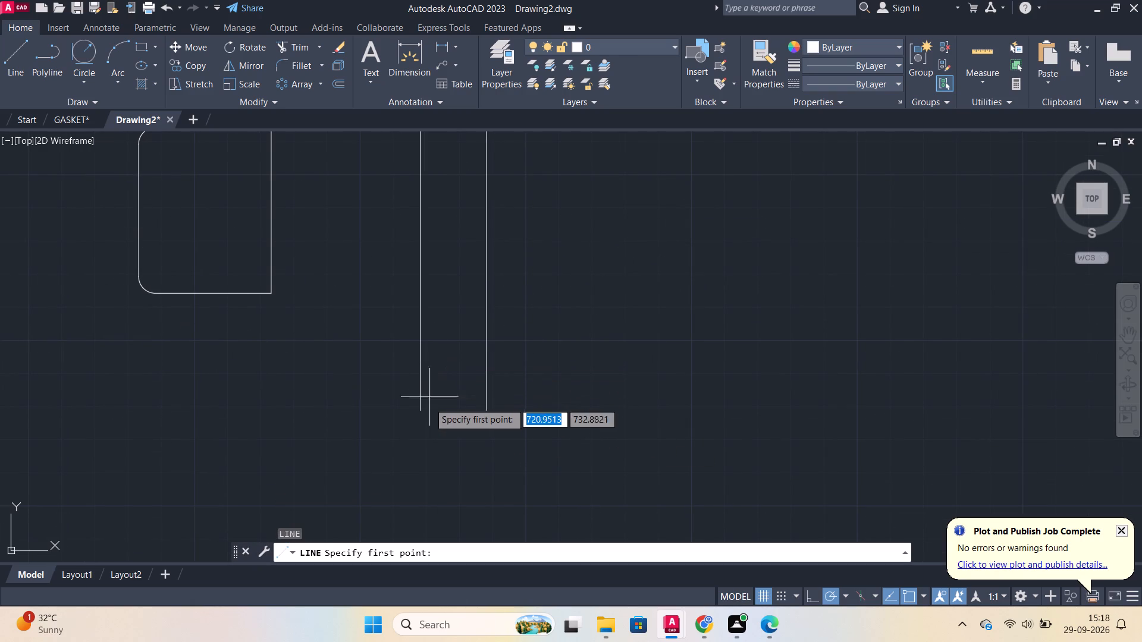
left_click(422, 408)
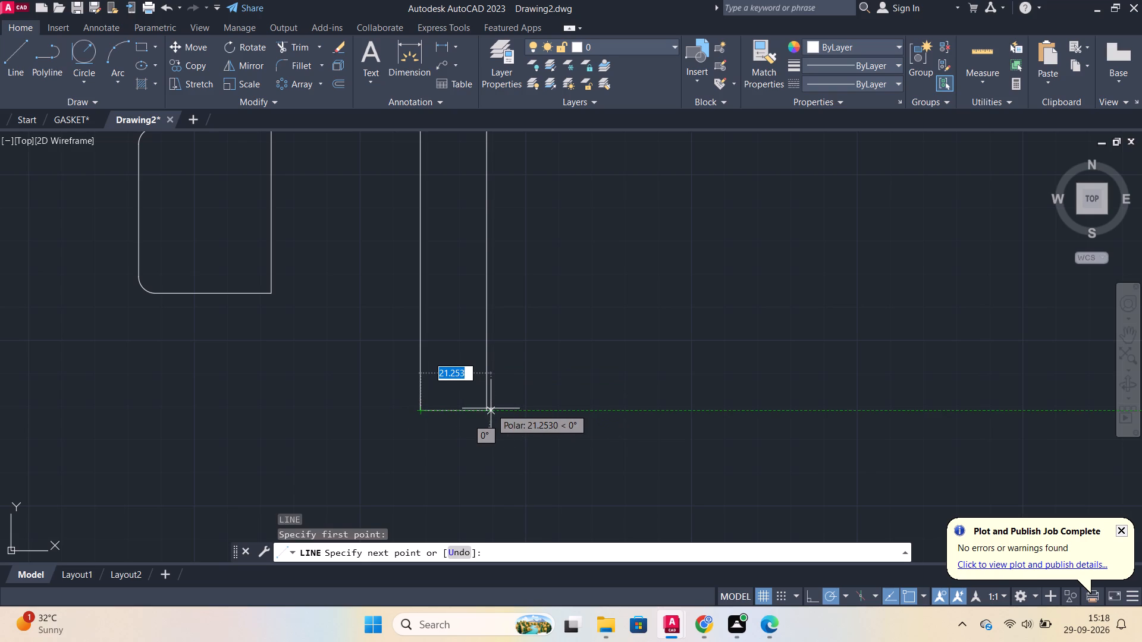
left_click(486, 408)
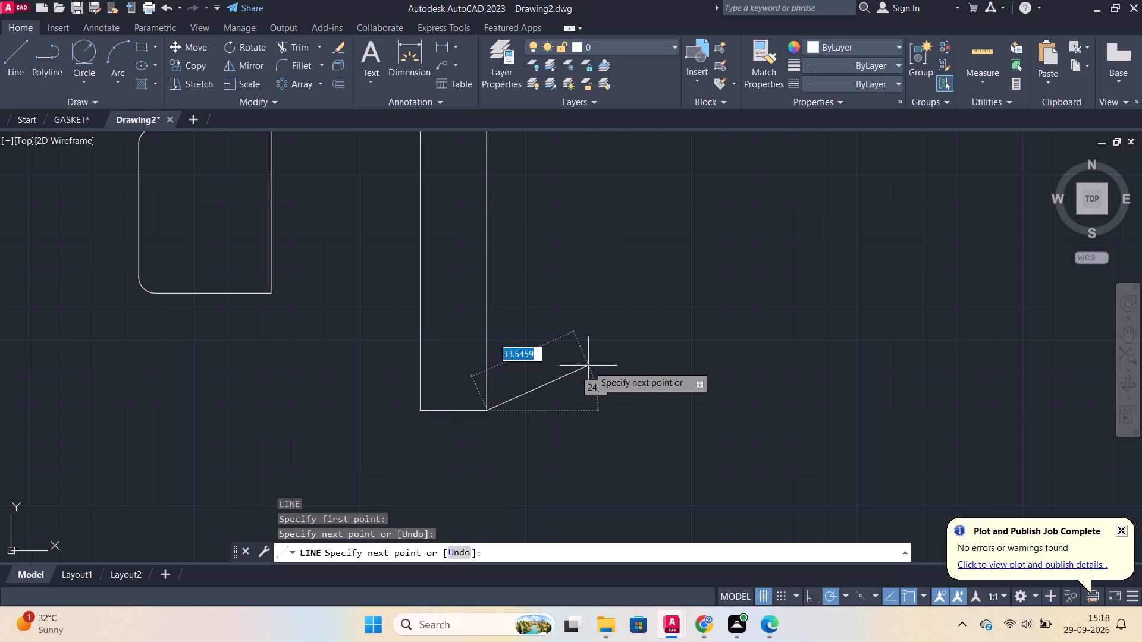
key("Escape")
Offset the bottom horizontal line between the two verticals 120 units upward.
scroll(597, 349, "down", 2)
middle_click_drag(594, 350, 580, 433)
scroll(581, 435, "up", 2)
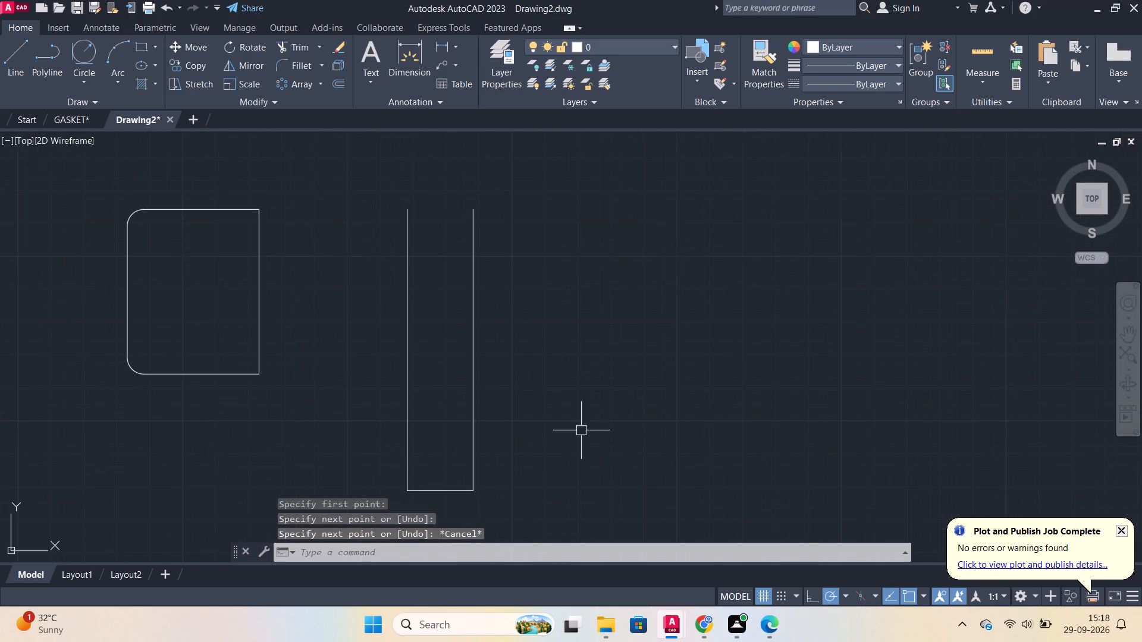
key("o")
key("Return")
key("Return")
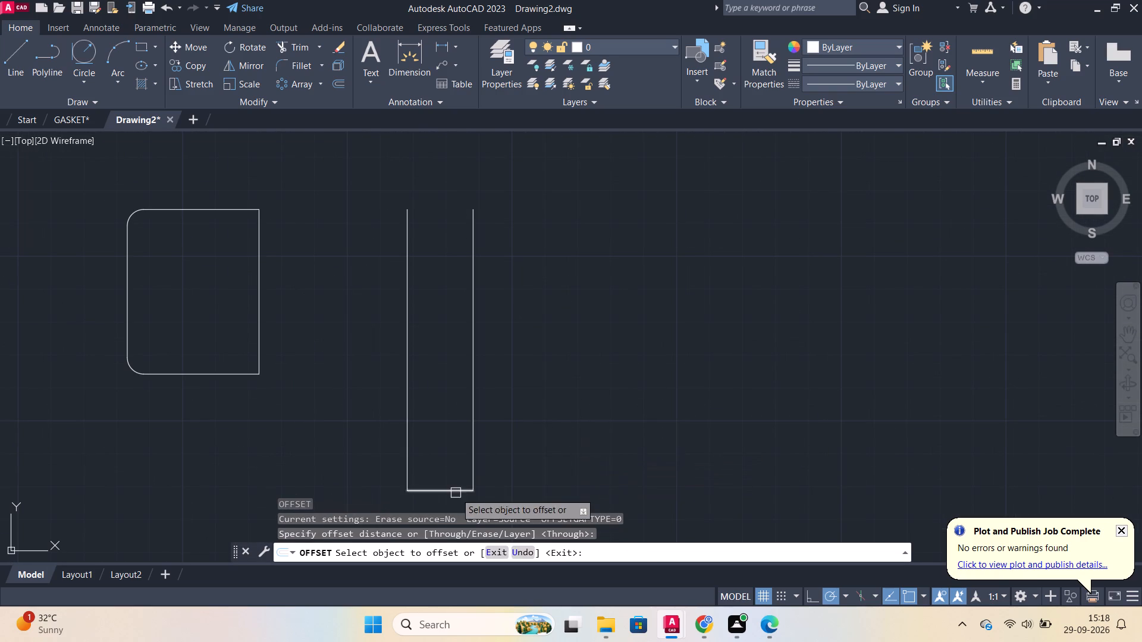
left_click(456, 493)
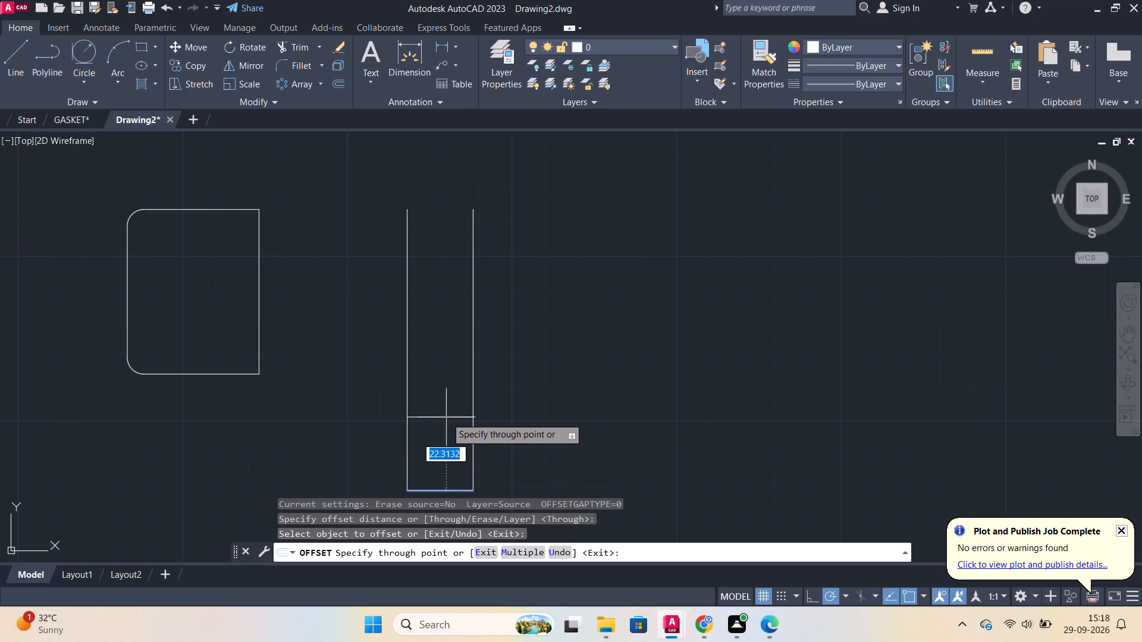
type("120")
key("Return")
scroll(456, 368, "down", 2)
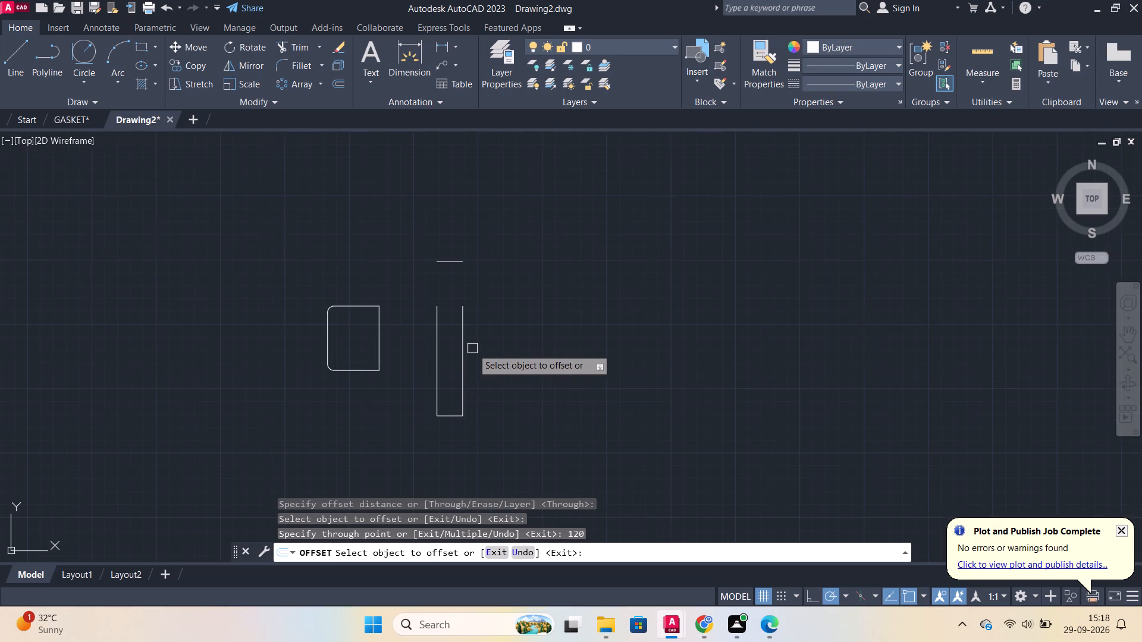
scroll(472, 348, "up", 1)
key("Escape")
Extend both vertical lines up to the upper horizontal line to close the narrow strip.
type("ex")
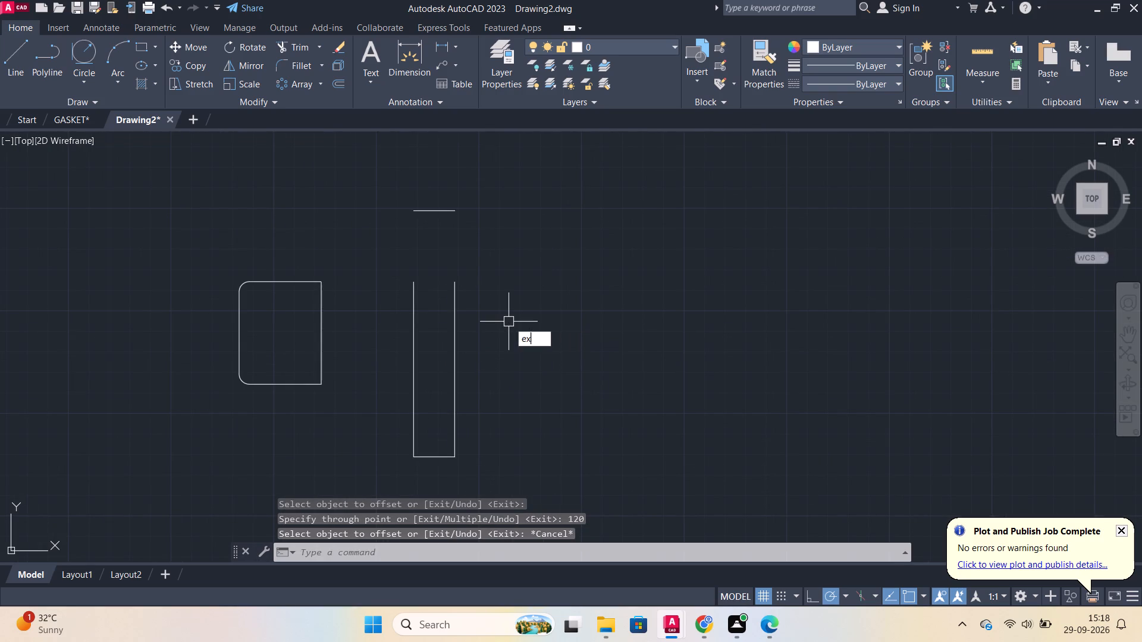
key("Return")
left_click(410, 294)
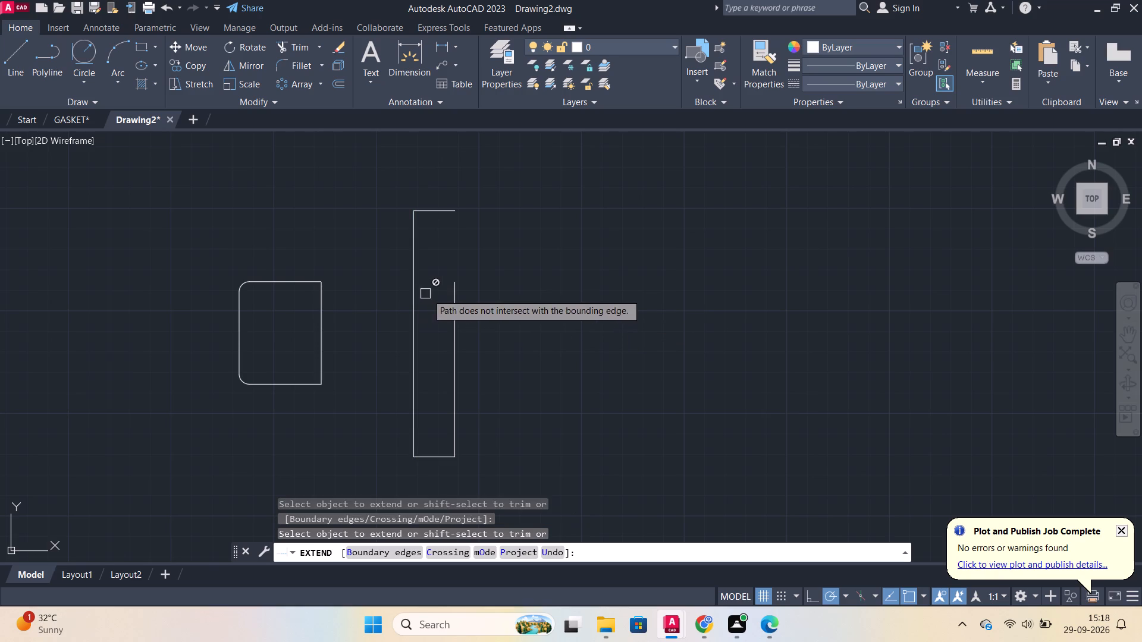
left_click(456, 306)
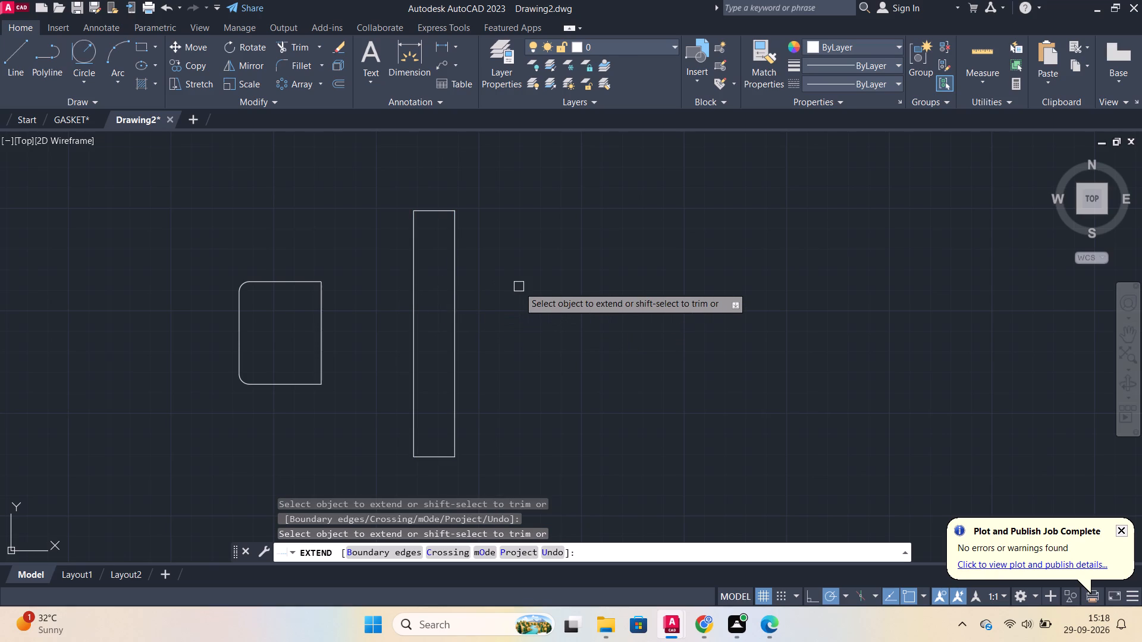
key("Escape")
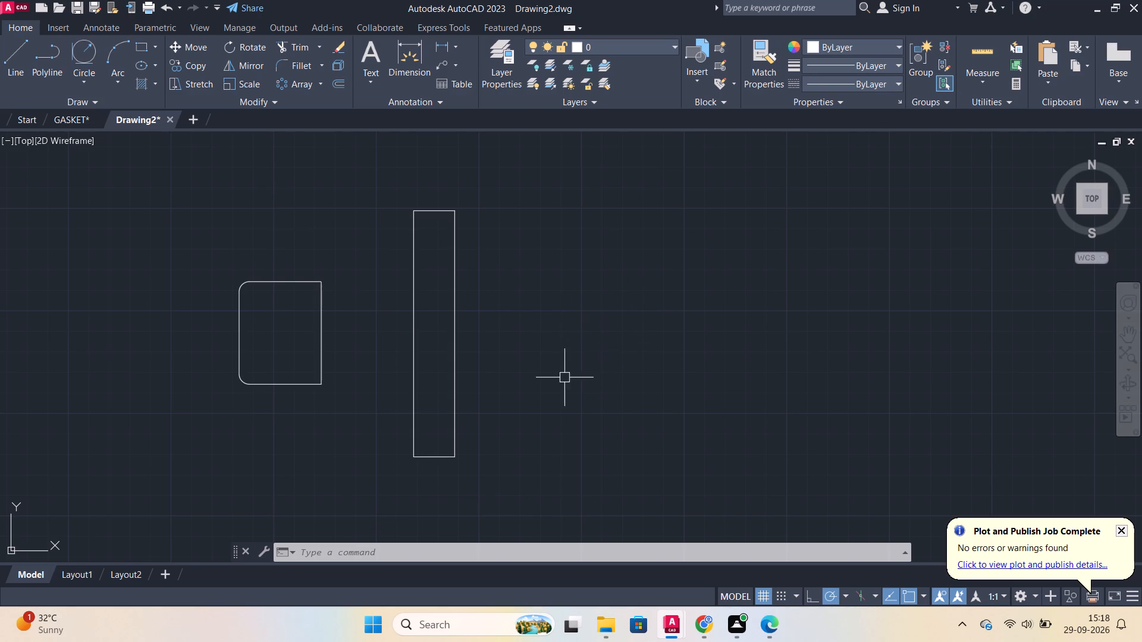
Offset the narrow strip's bottom edge 20 units upward.
middle_click_drag(534, 369, 534, 361)
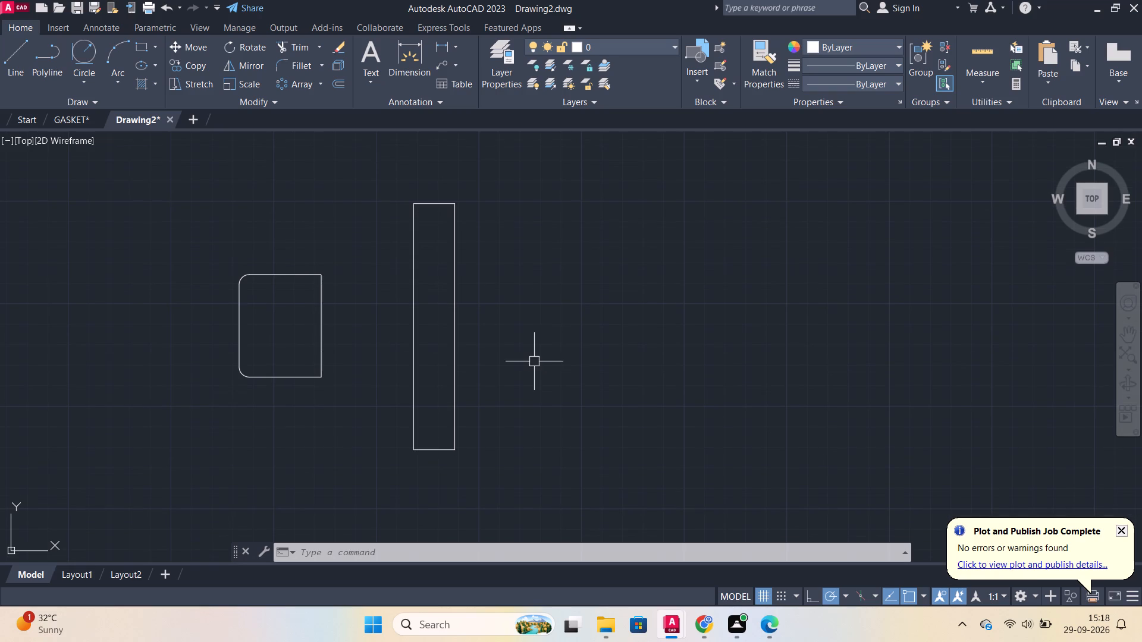
key("o")
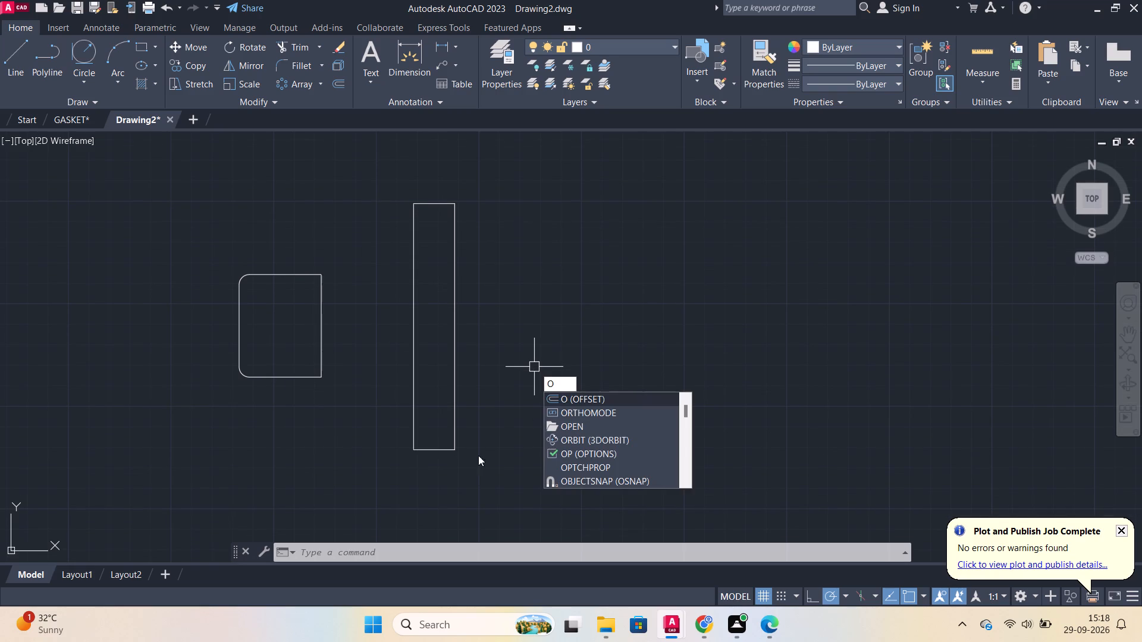
key("Return")
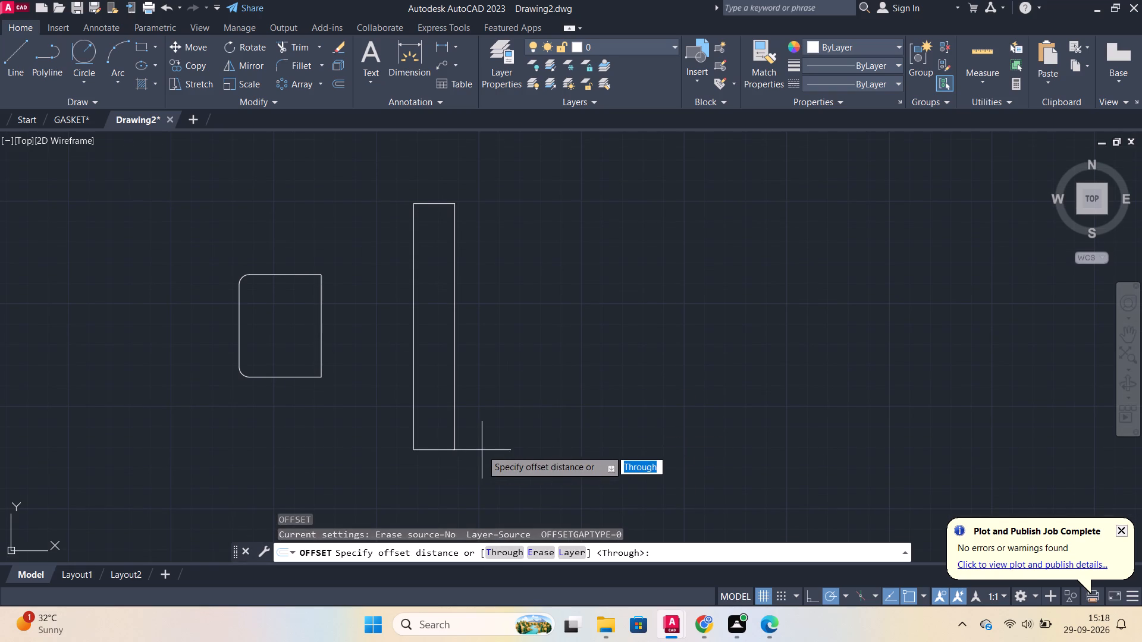
key("Return")
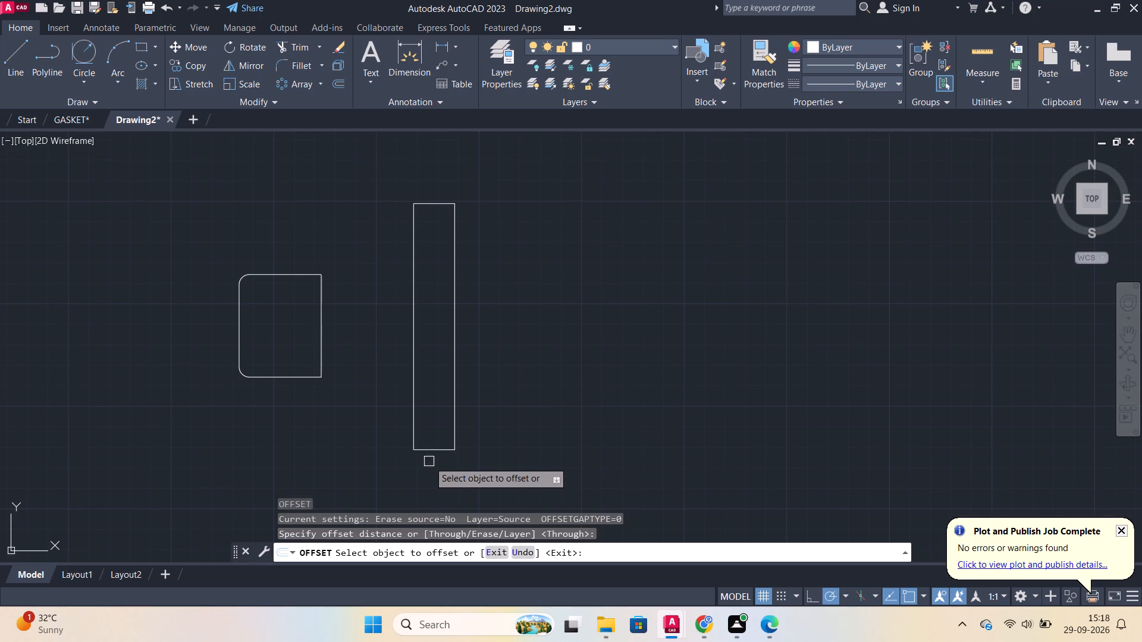
left_click(432, 449)
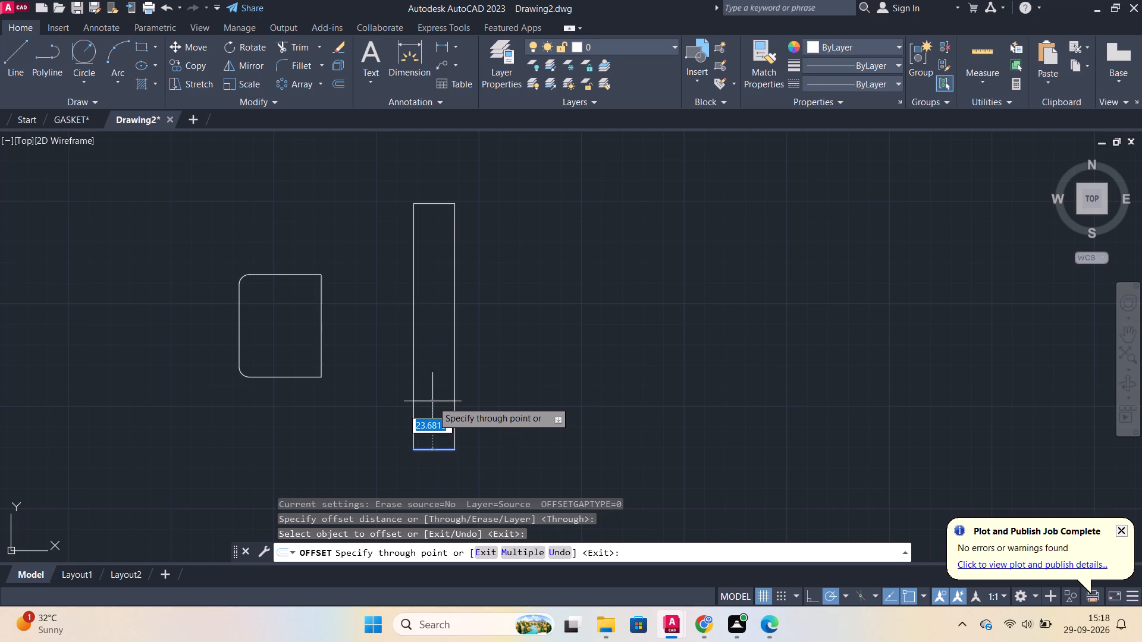
type("20")
key("Return")
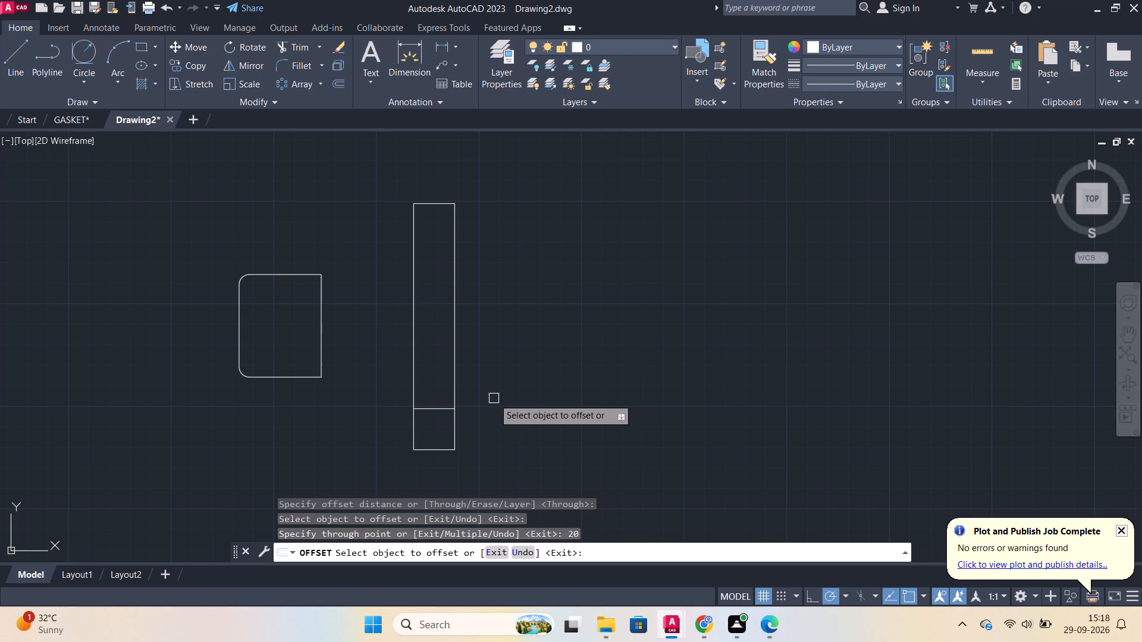
key("Escape")
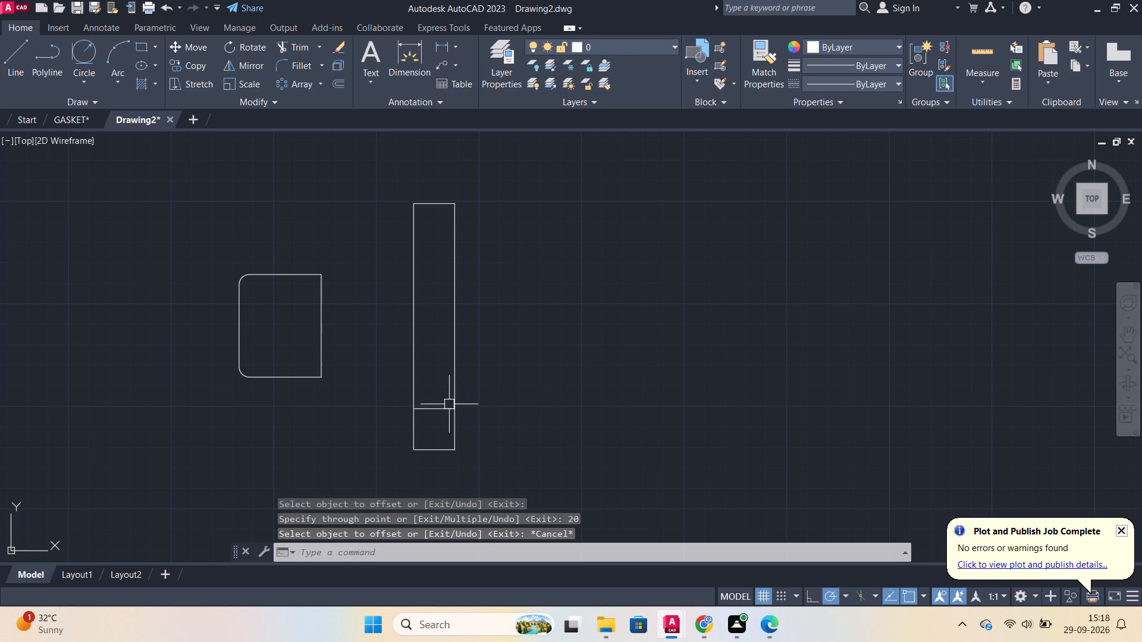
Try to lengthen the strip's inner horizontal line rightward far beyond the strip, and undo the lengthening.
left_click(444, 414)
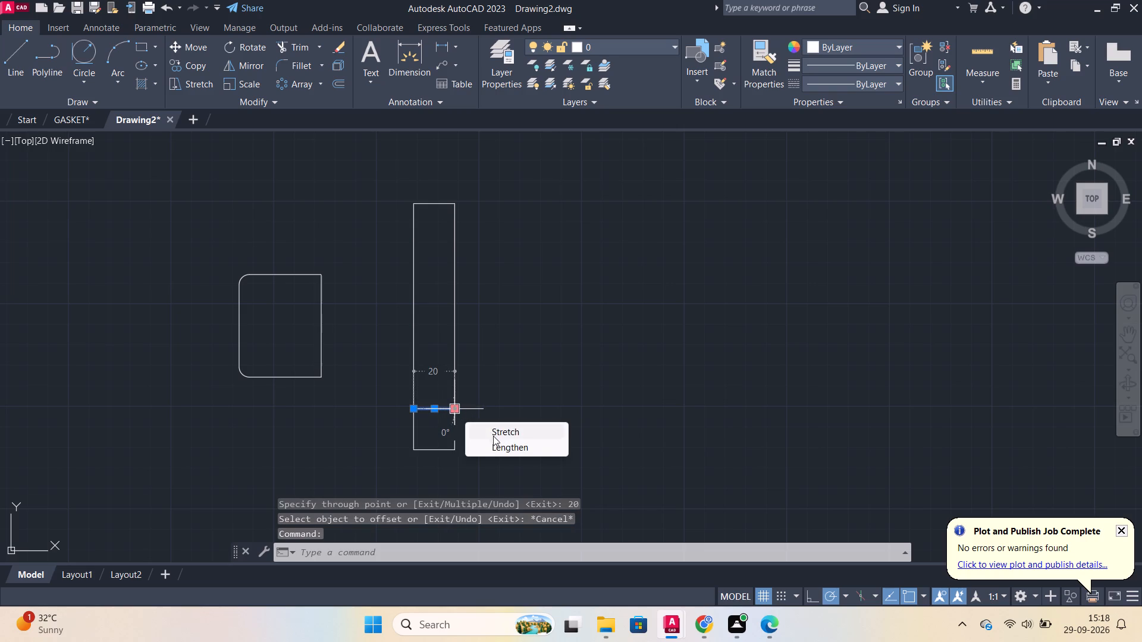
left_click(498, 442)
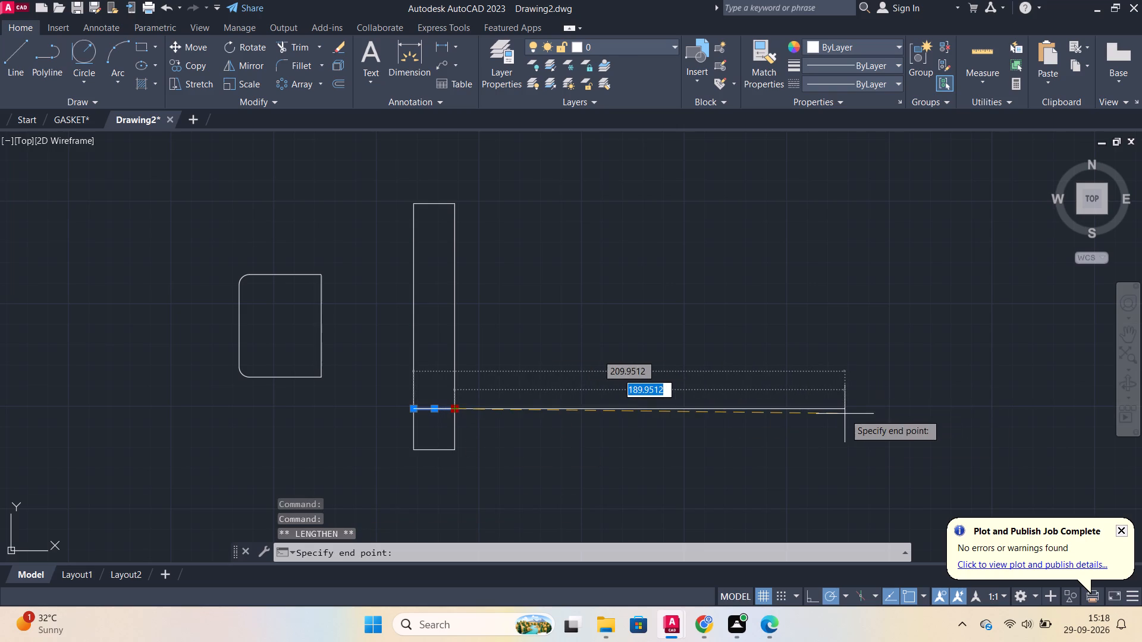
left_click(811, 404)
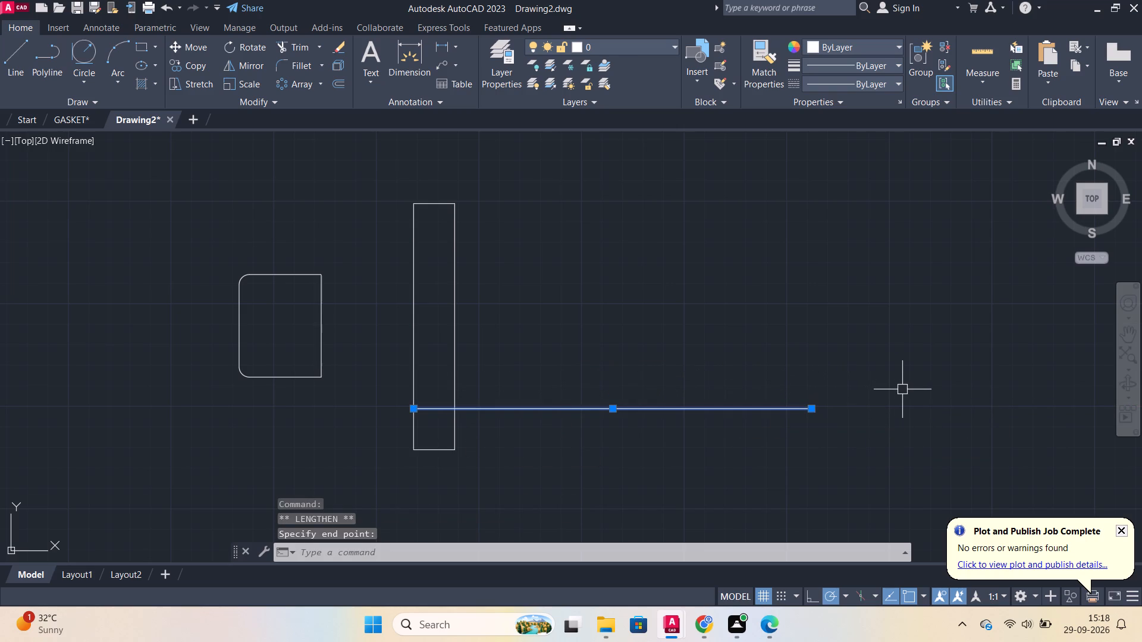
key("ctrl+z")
Lengthen the inner horizontal line, 20 units above the strip's bottom edge, rightward well beyond the strip's right side.
left_click(434, 413)
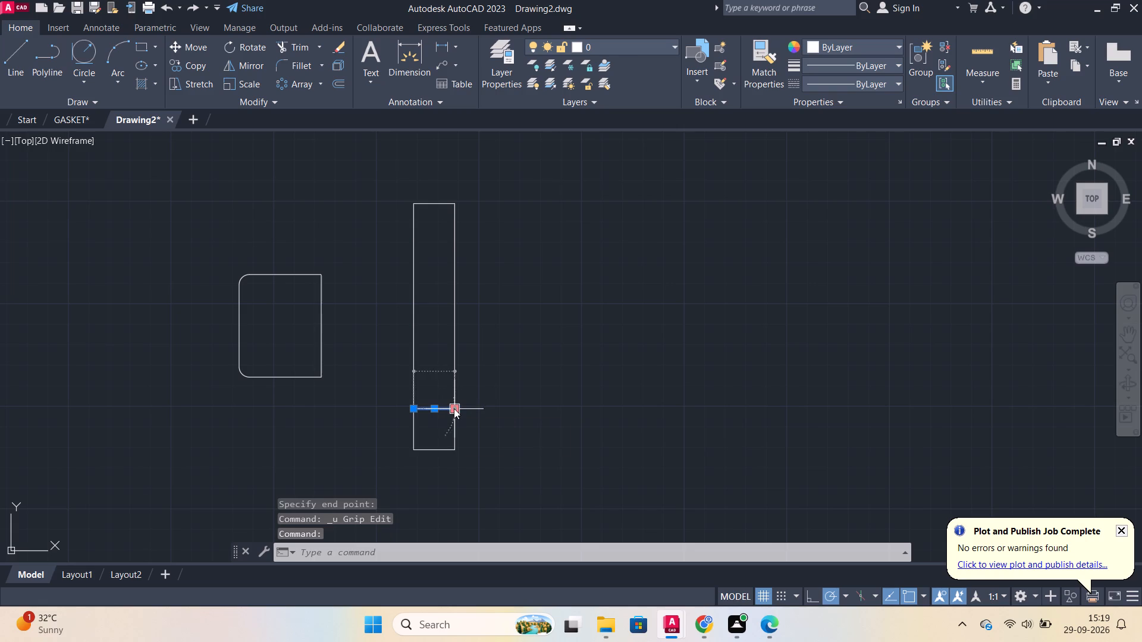
left_click(500, 444)
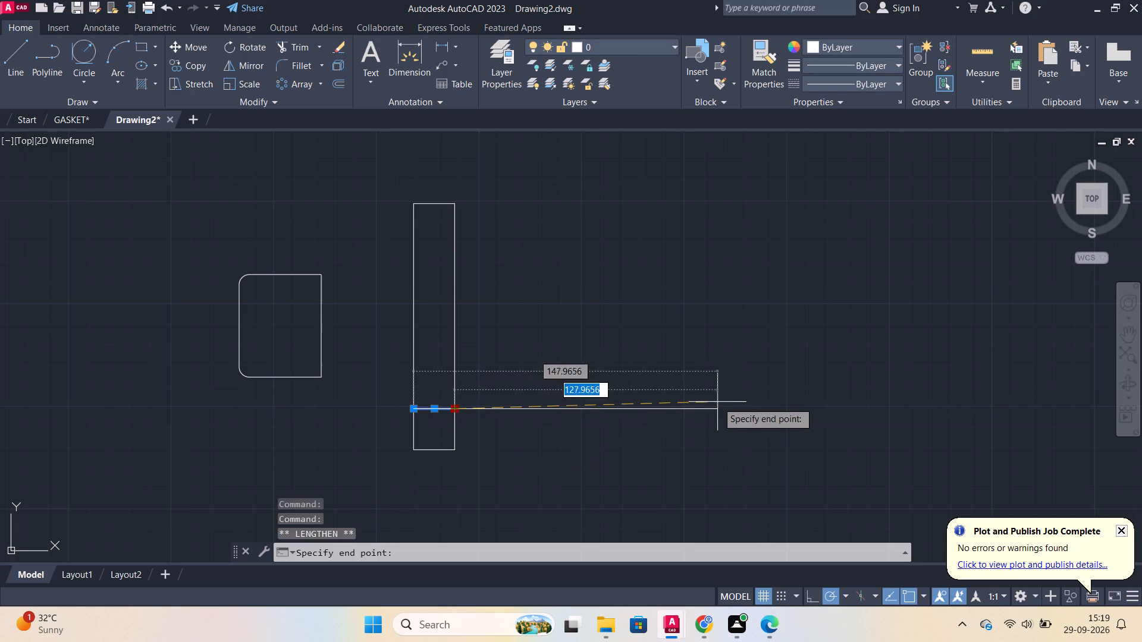
left_click(743, 401)
key("grave")
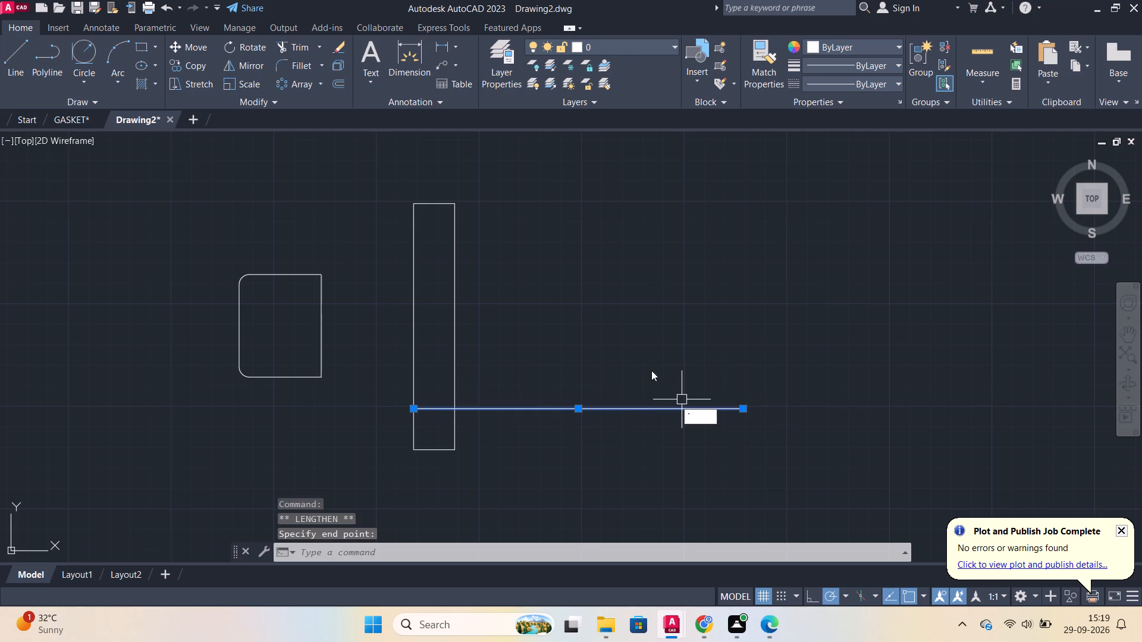
key("Escape")
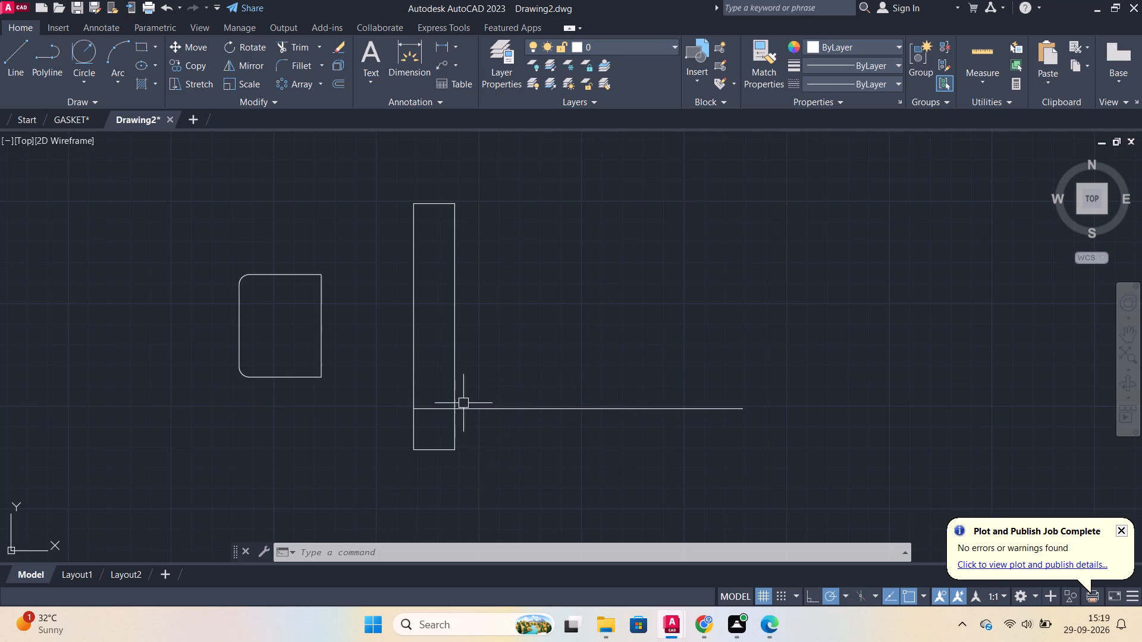
Offset the narrow strip's right vertical edge 20 units to the right.
left_click(452, 375)
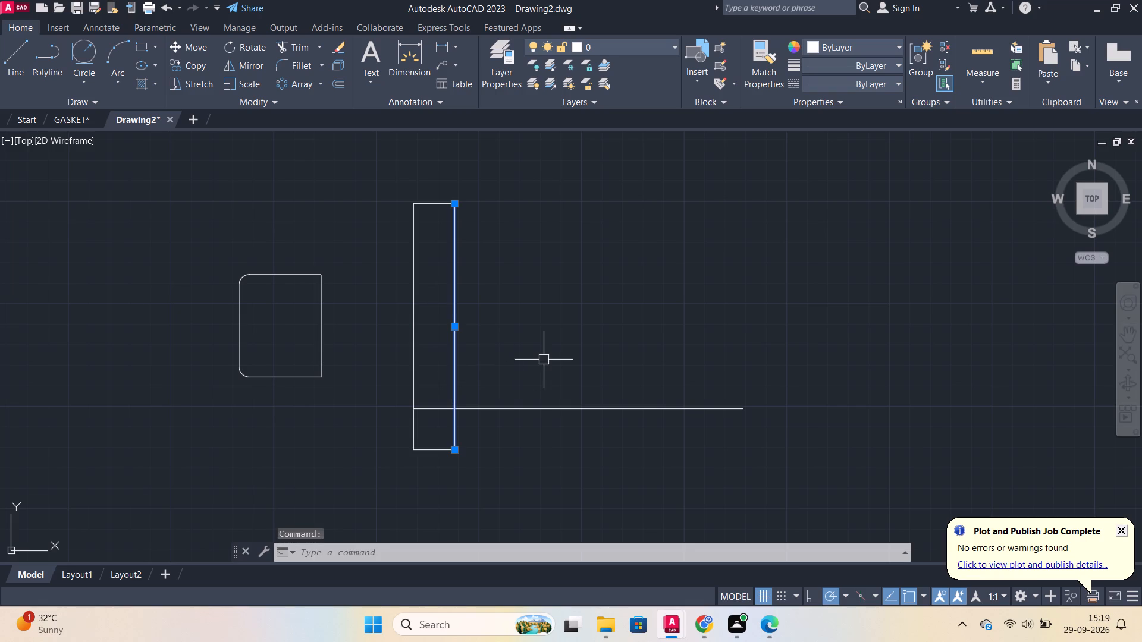
key("o")
key("Return")
key("Return")
type("20")
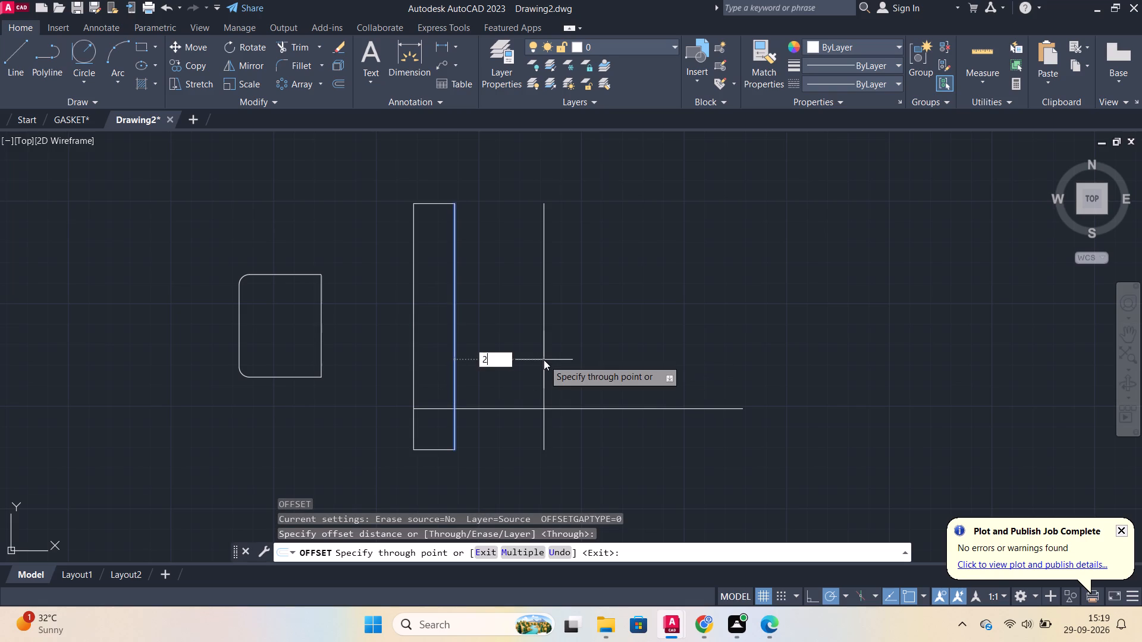
key("Return")
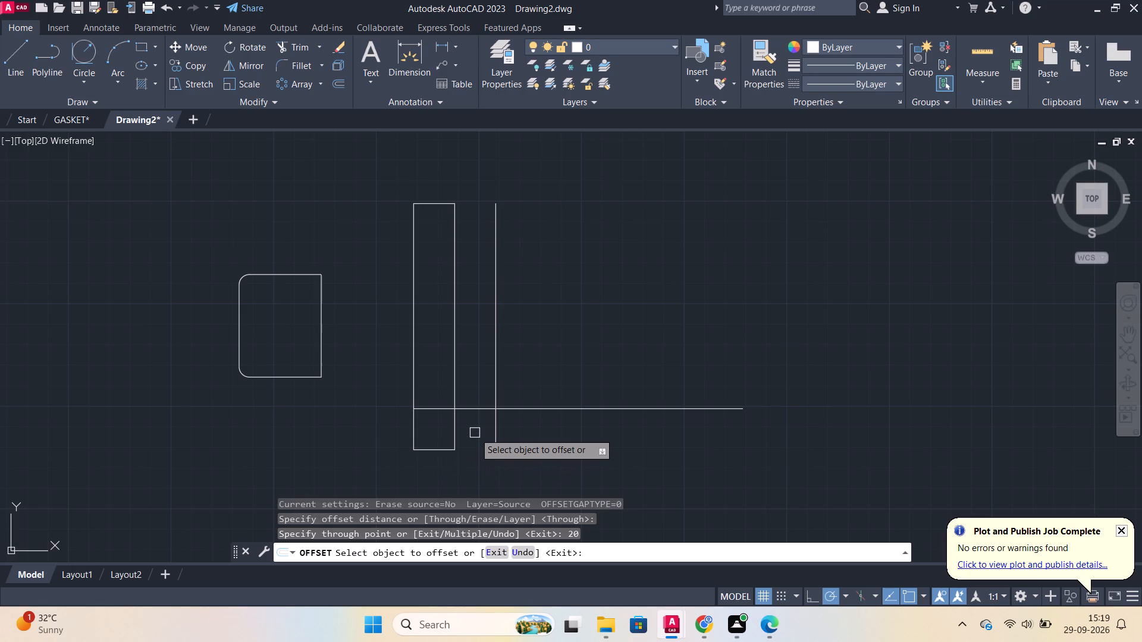
Offset the narrow strip's bottom edge 50 units upward.
left_click(429, 452)
type("50")
key("Return")
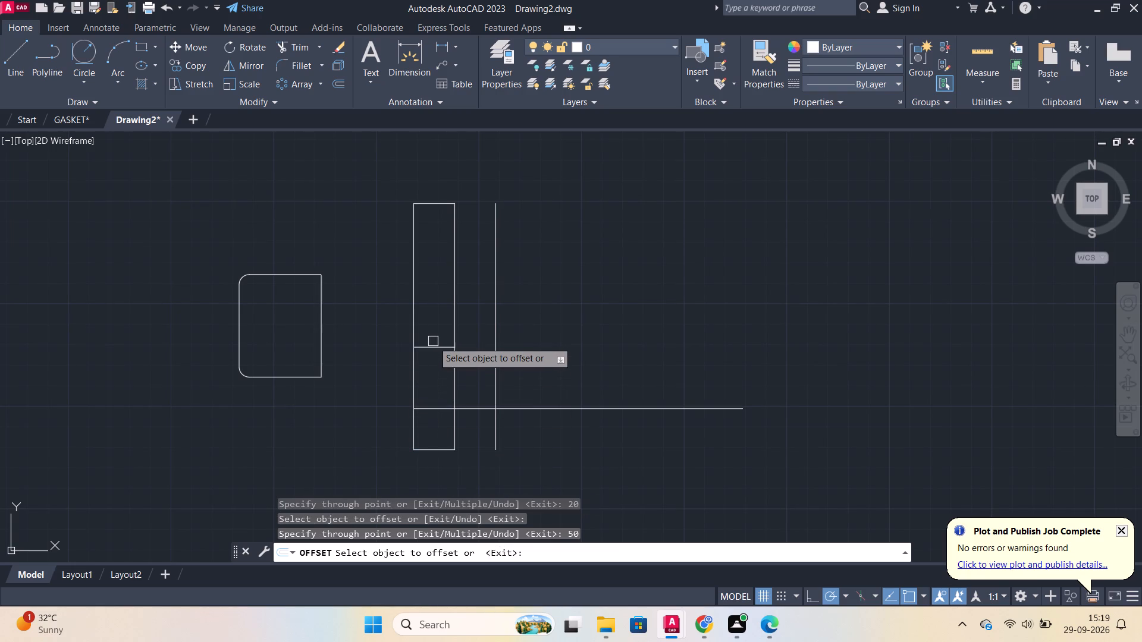
key("Escape")
Lengthen the strip's inner line, 50 units above its bottom edge, rightward to about 85 units beyond the strip's right edge.
left_click(438, 346)
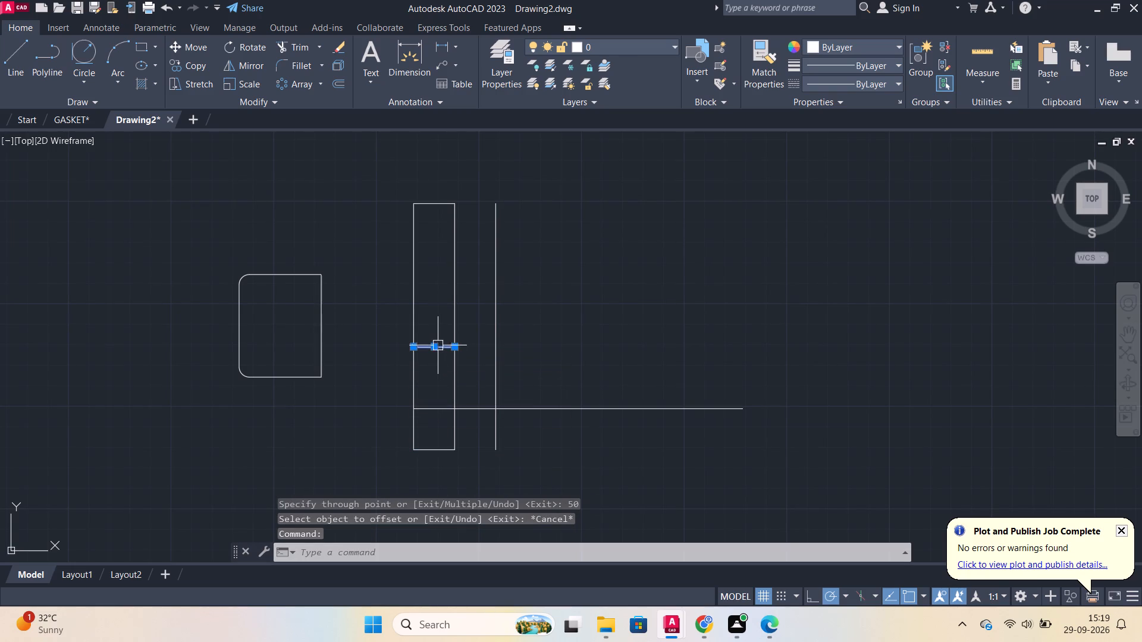
left_click(487, 382)
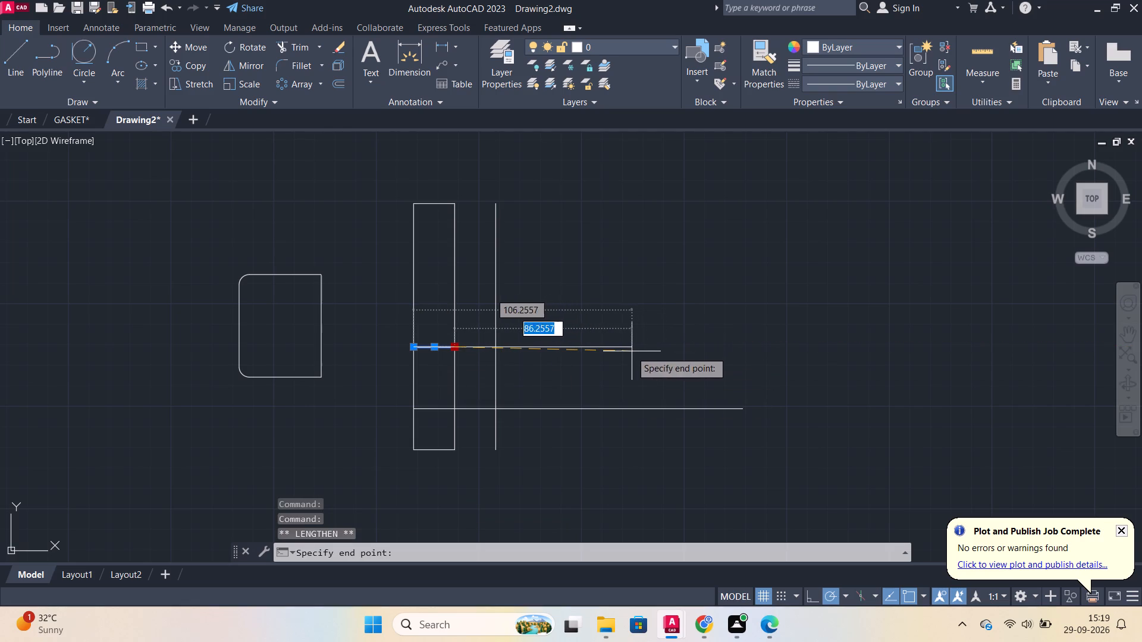
left_click(628, 350)
key("Escape")
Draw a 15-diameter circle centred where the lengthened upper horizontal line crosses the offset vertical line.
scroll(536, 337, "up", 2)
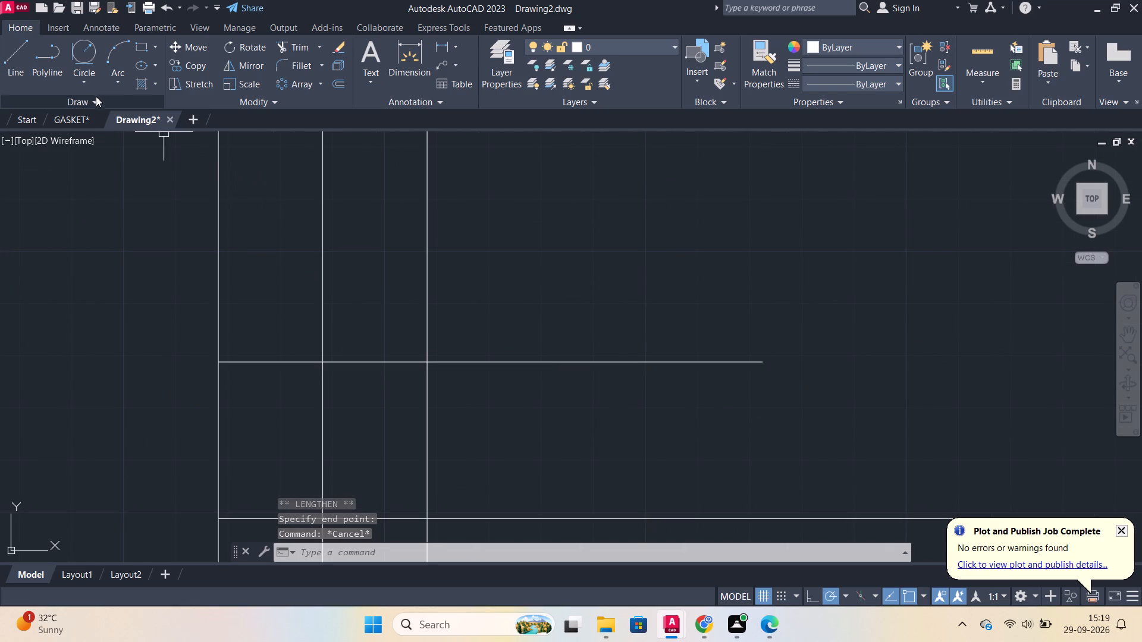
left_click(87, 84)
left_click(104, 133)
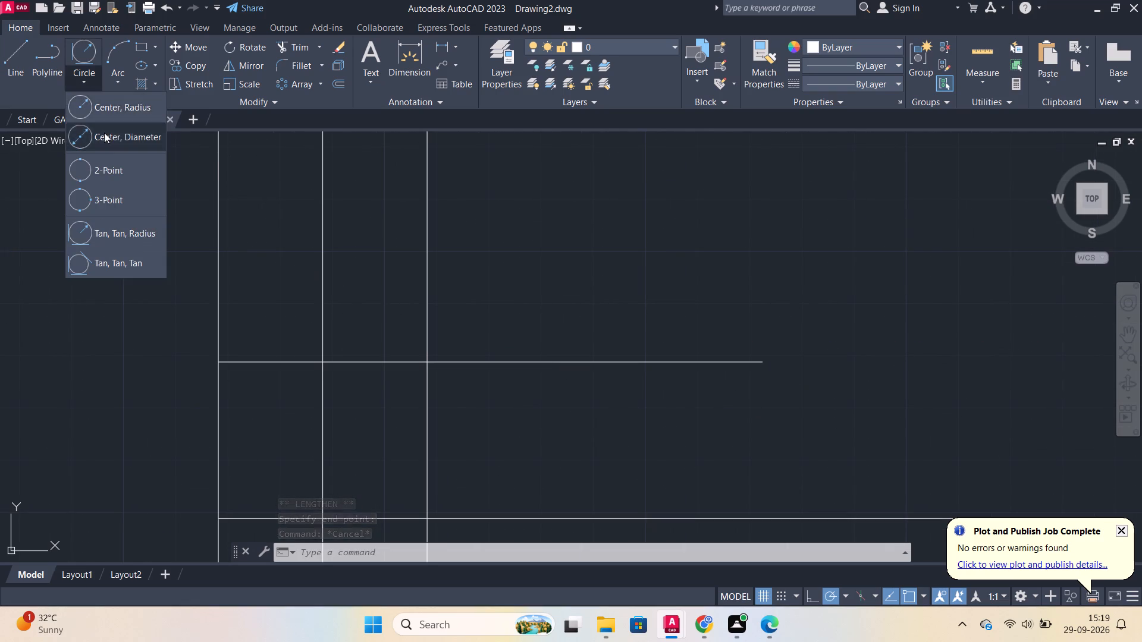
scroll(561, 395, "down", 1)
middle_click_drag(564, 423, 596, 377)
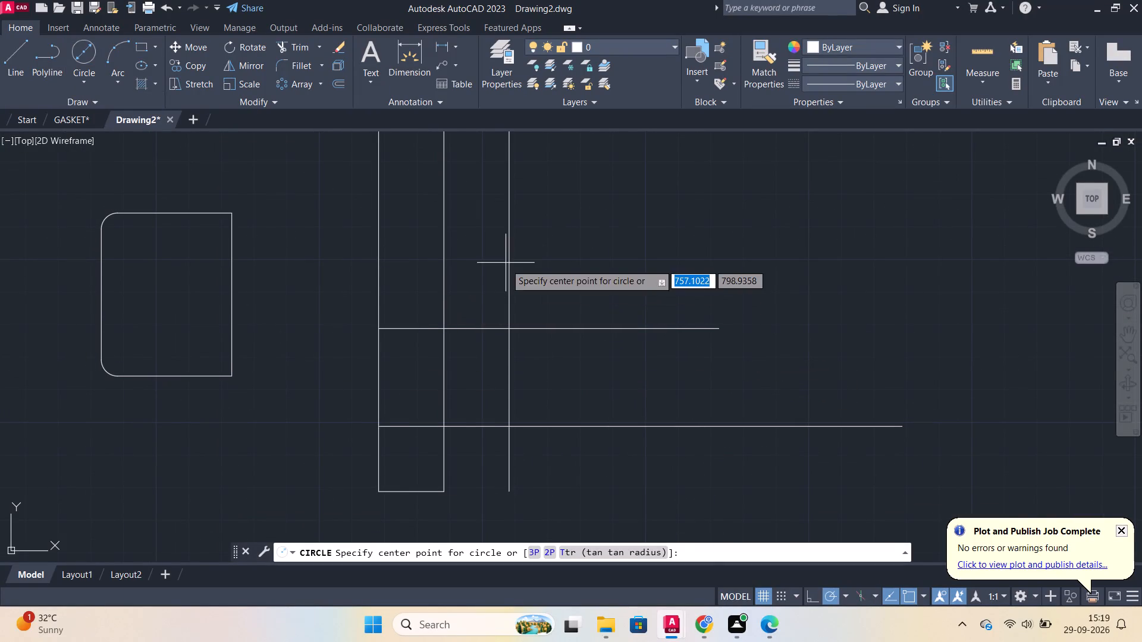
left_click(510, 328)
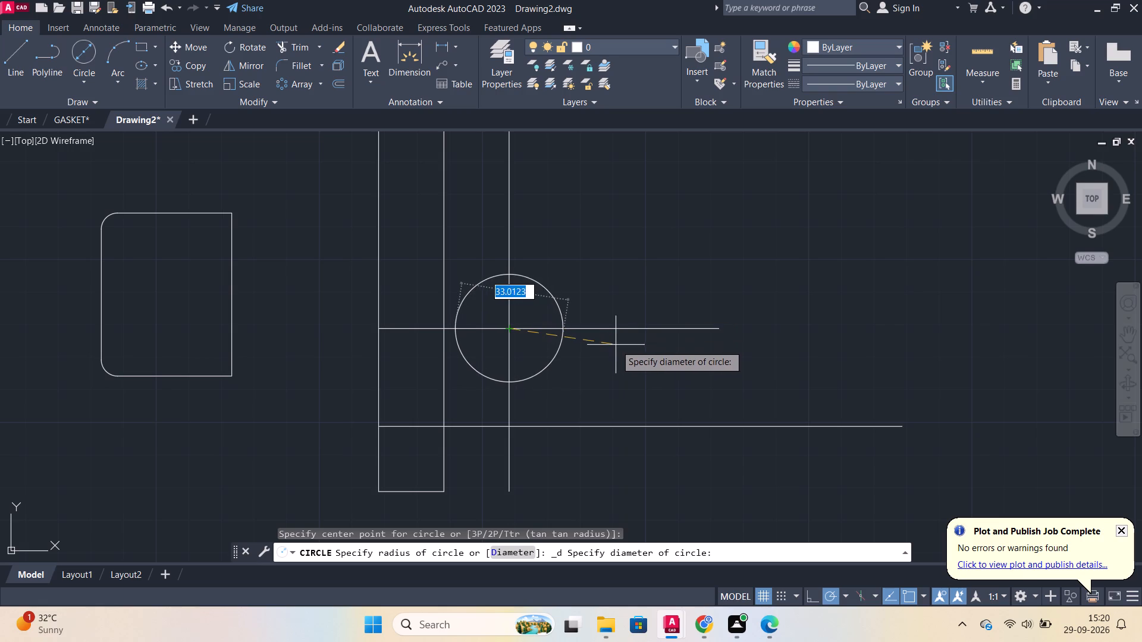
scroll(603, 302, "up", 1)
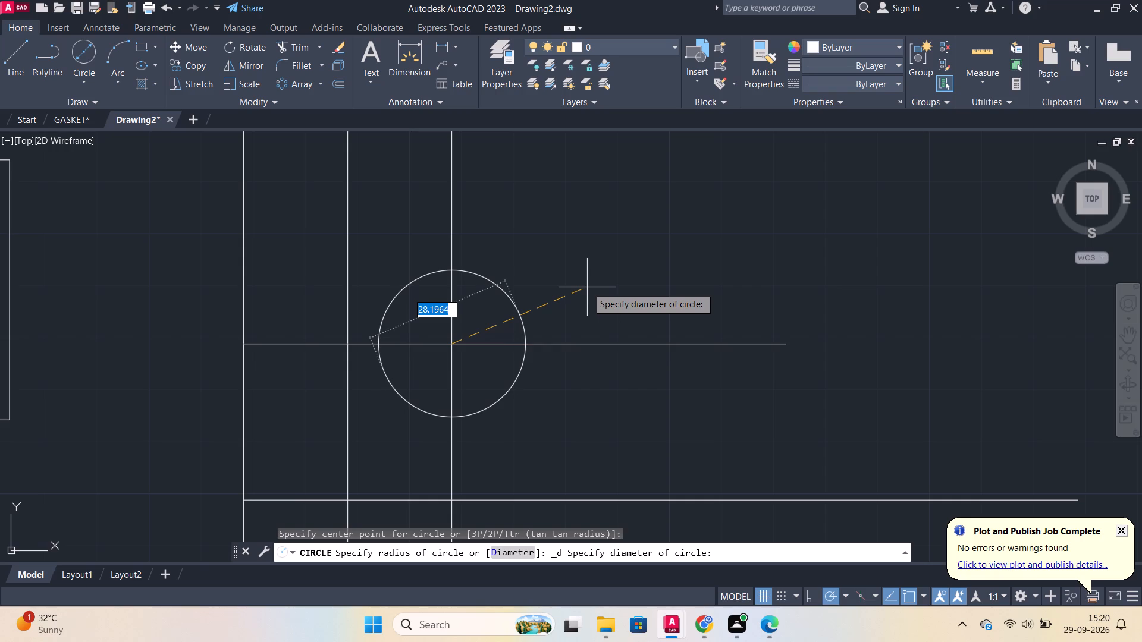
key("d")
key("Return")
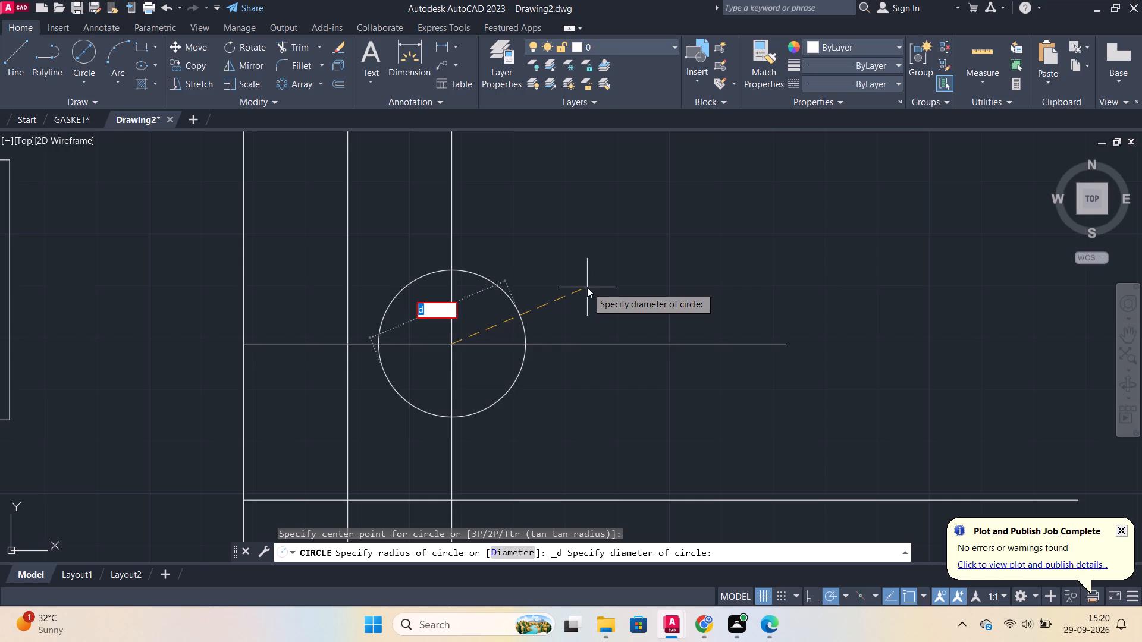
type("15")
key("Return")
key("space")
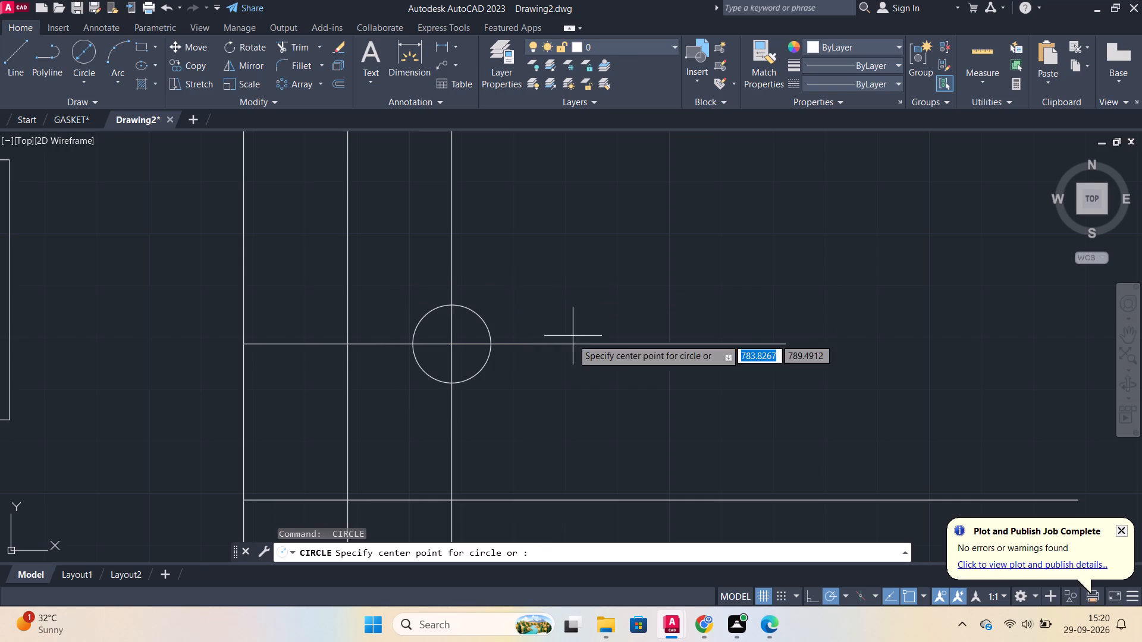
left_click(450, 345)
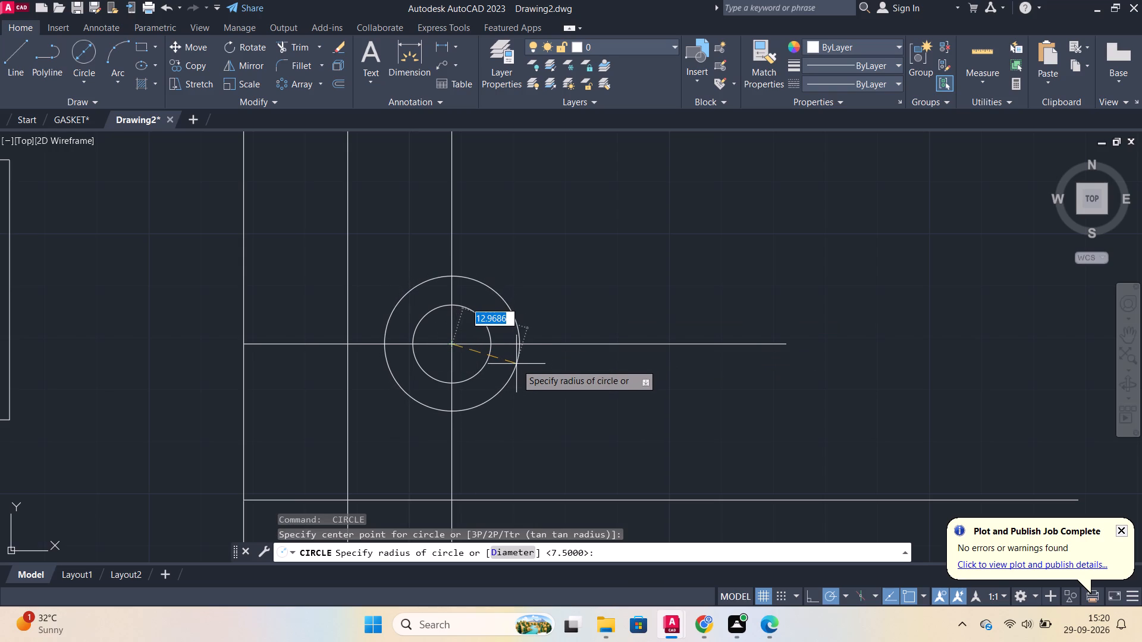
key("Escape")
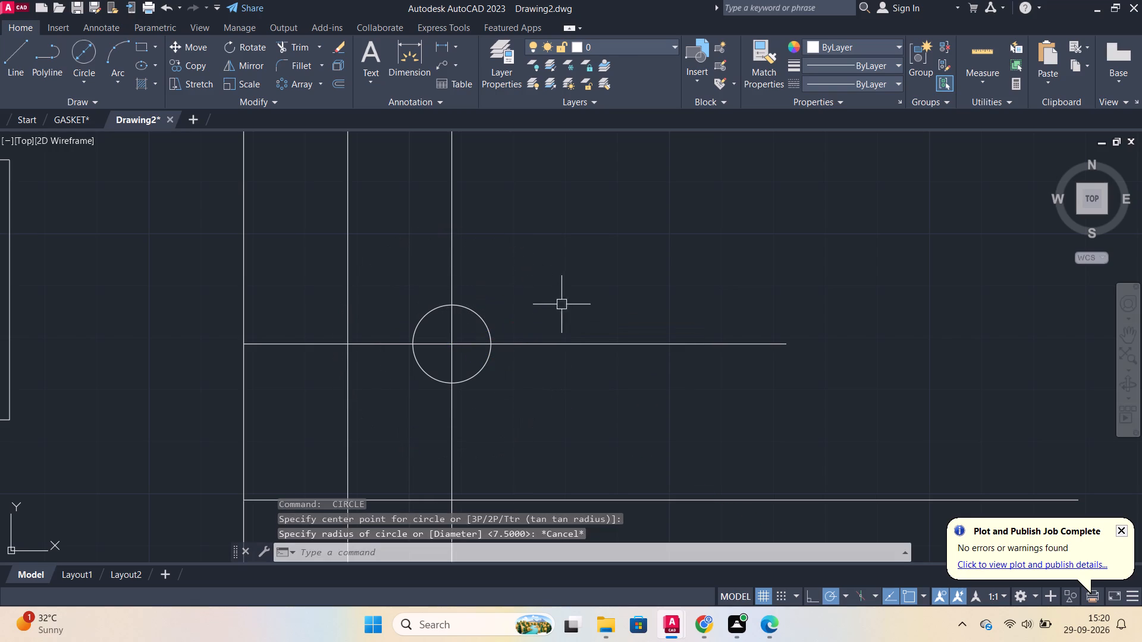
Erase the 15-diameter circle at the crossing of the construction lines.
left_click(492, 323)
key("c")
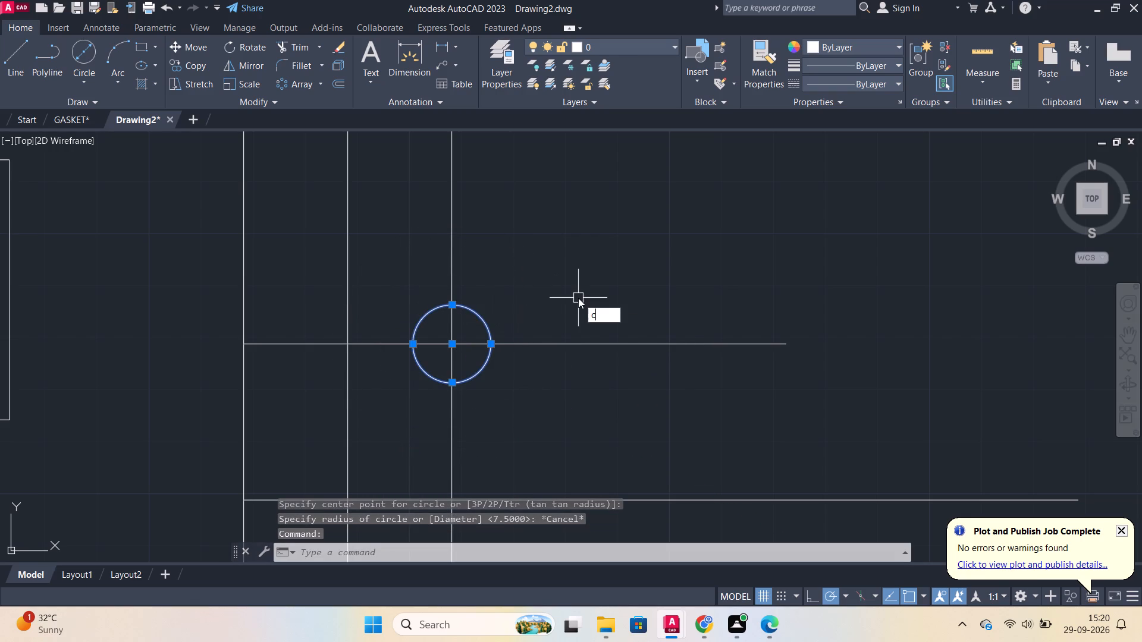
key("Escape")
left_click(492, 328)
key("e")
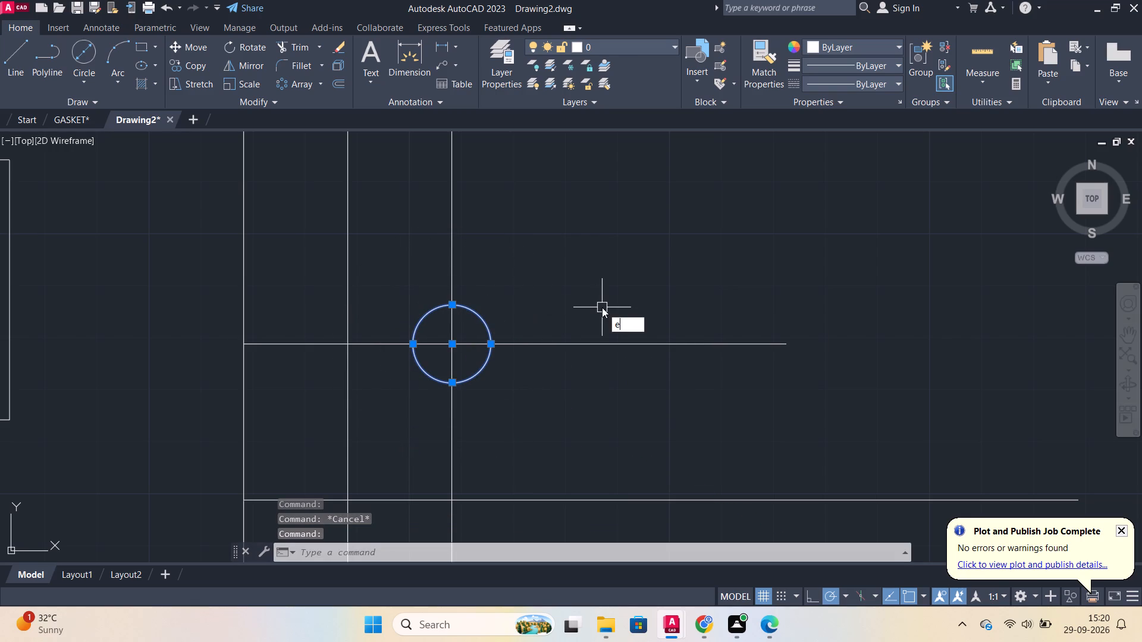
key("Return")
Draw a 30-diameter circle centred where the upper horizontal line crosses the offset vertical line.
key("c")
key("Return")
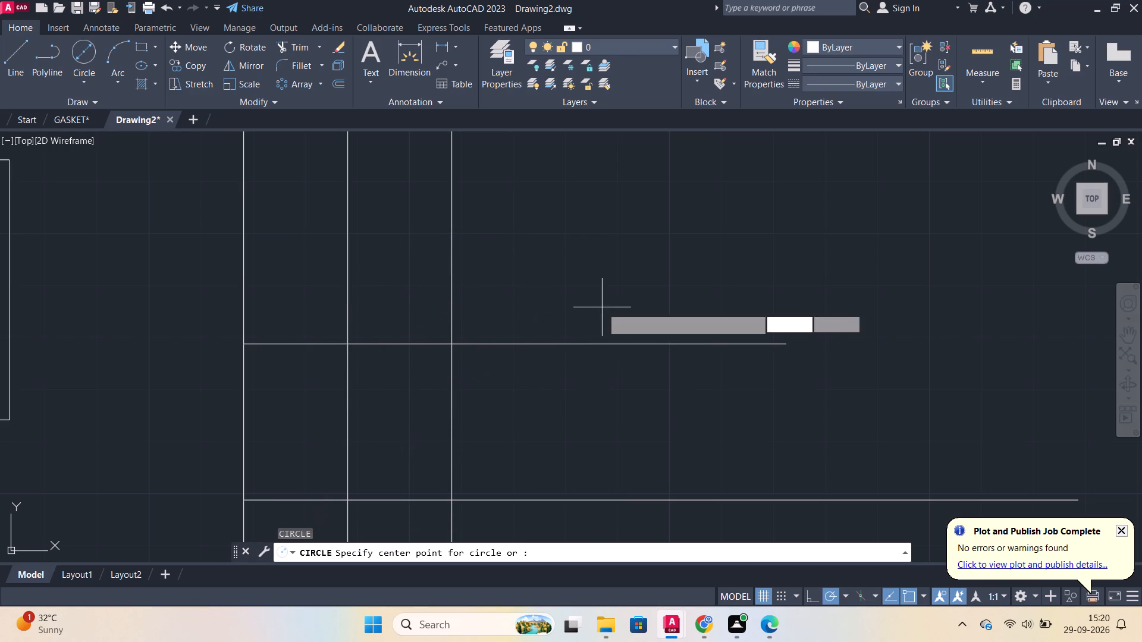
left_click(451, 344)
scroll(525, 342, "down", 2)
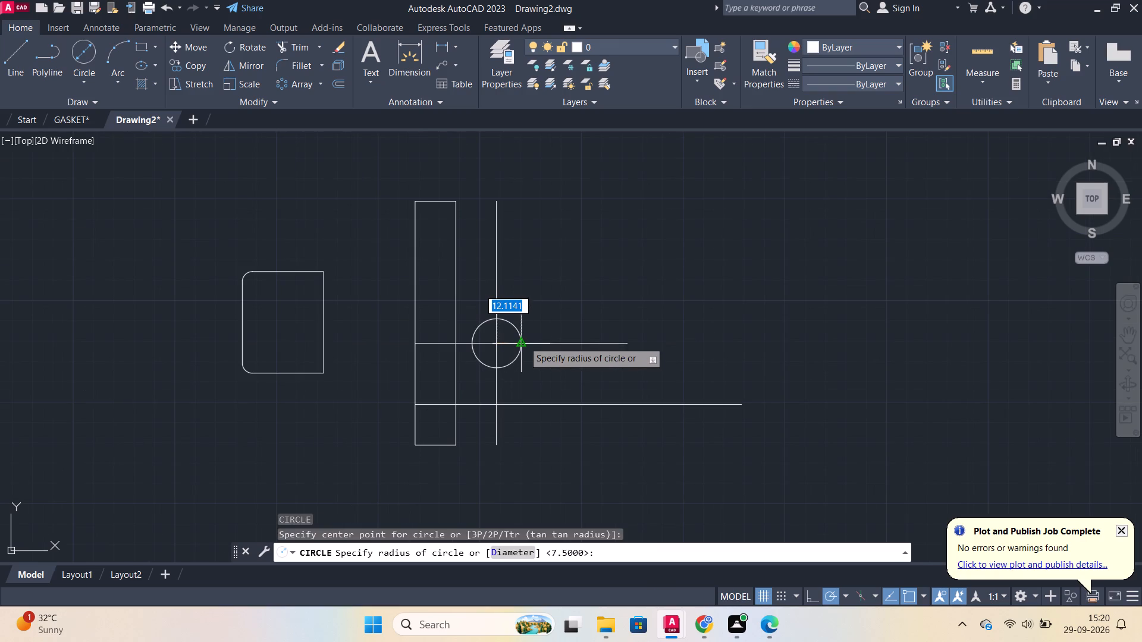
scroll(523, 340, "up", 2)
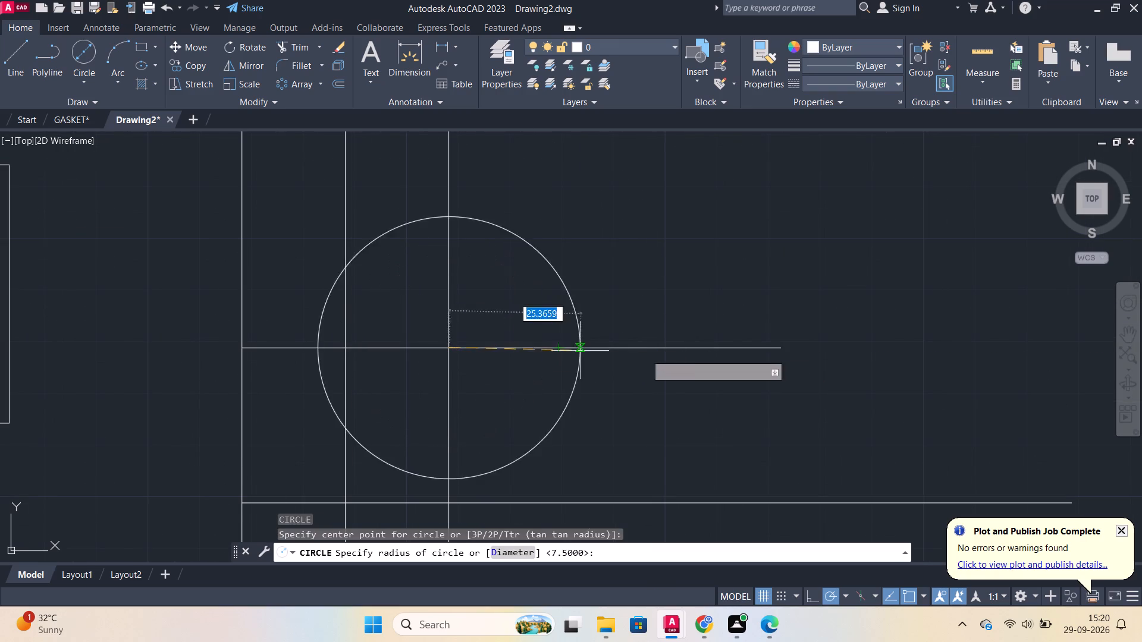
scroll(670, 352, "down", 1)
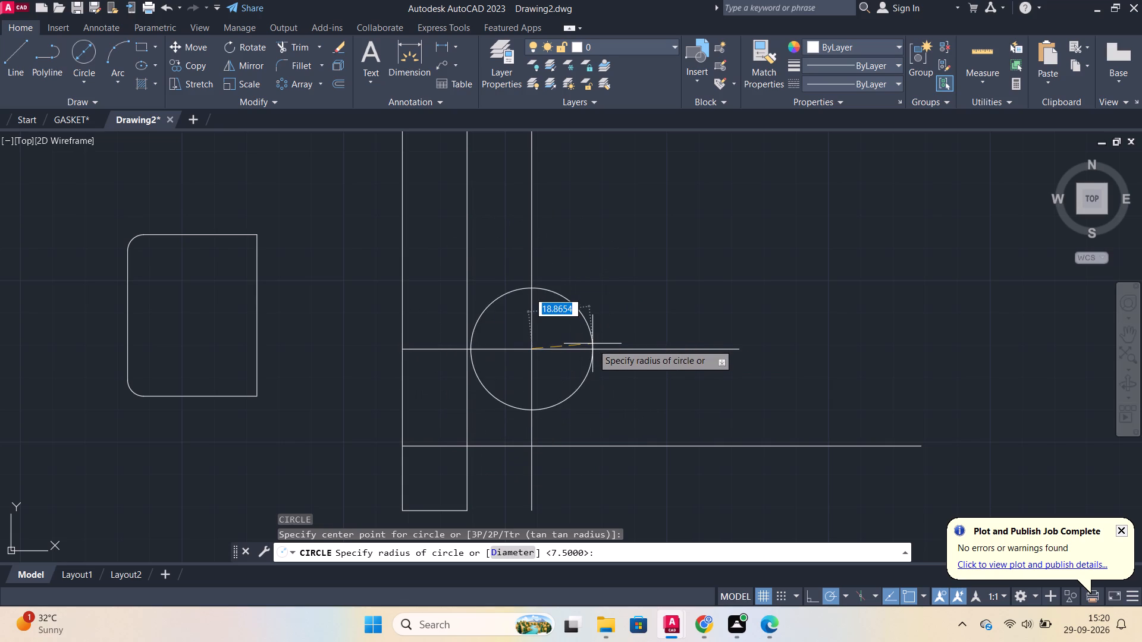
key("d")
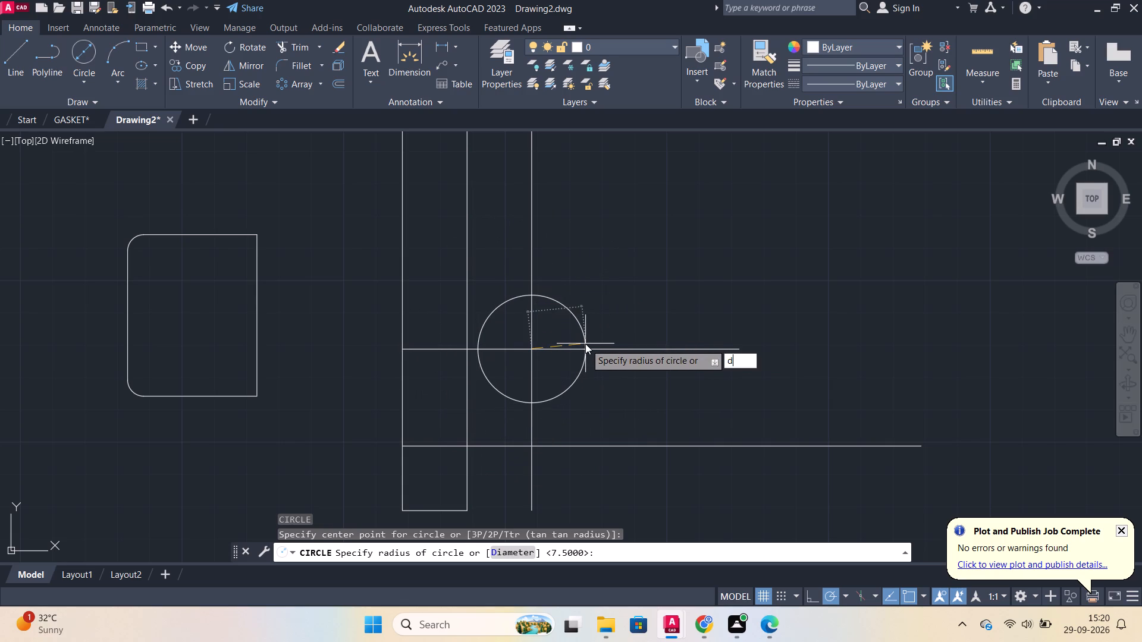
key("Return")
type("30")
key("Return")
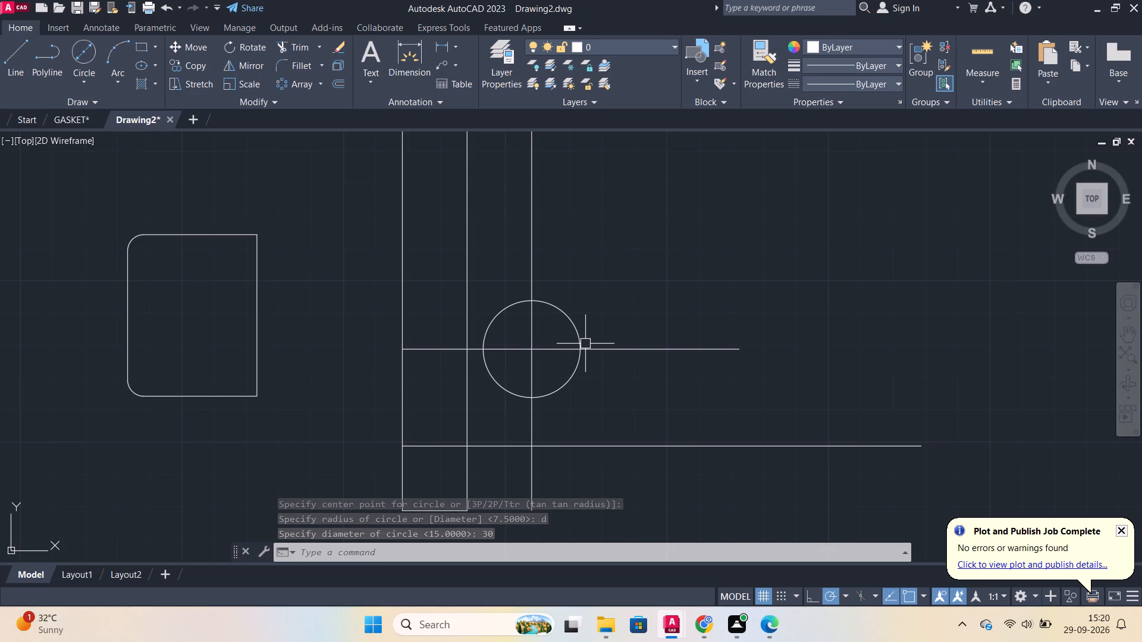
Draw a second circle by diameter, concentric with the 30-diameter circle at the crossing of the construction lines.
key("c")
key("Return")
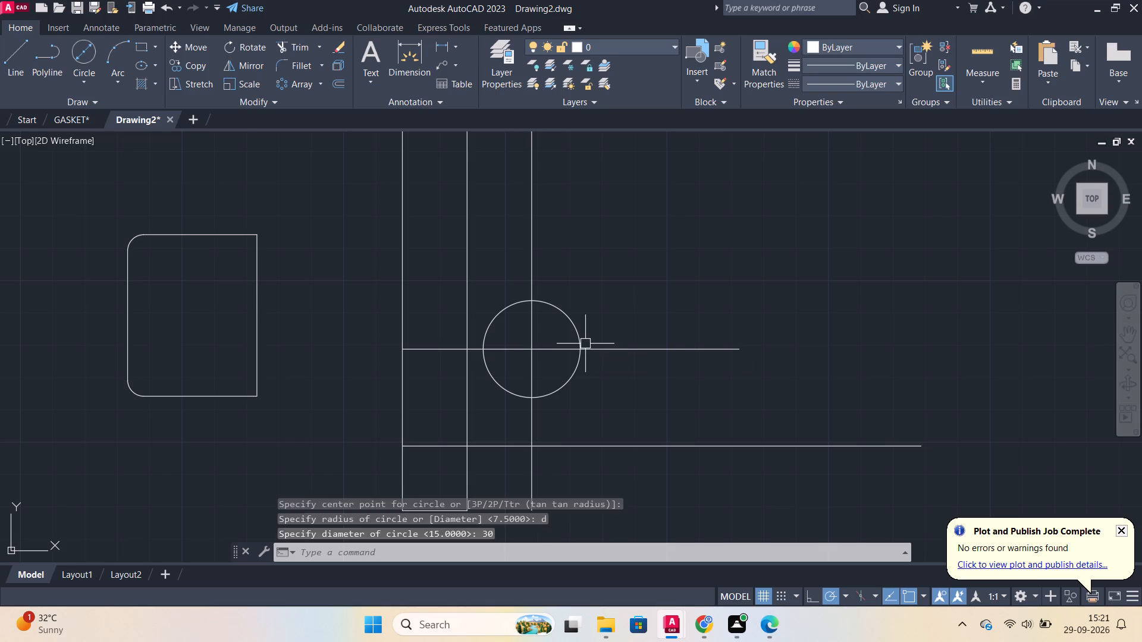
left_click(531, 349)
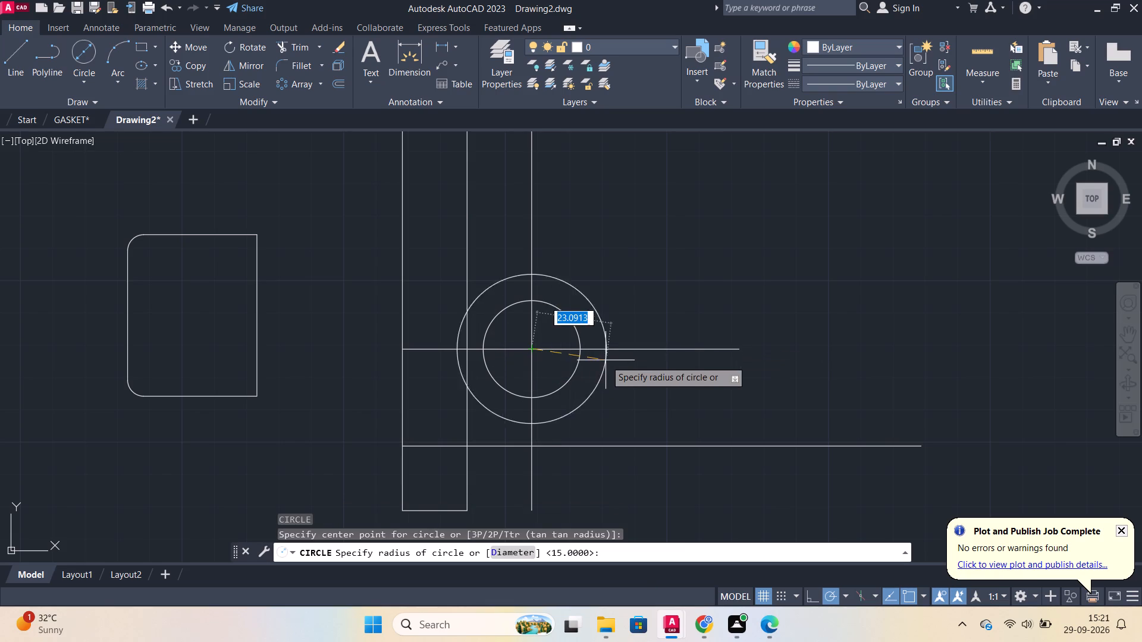
key("d")
key("Return")
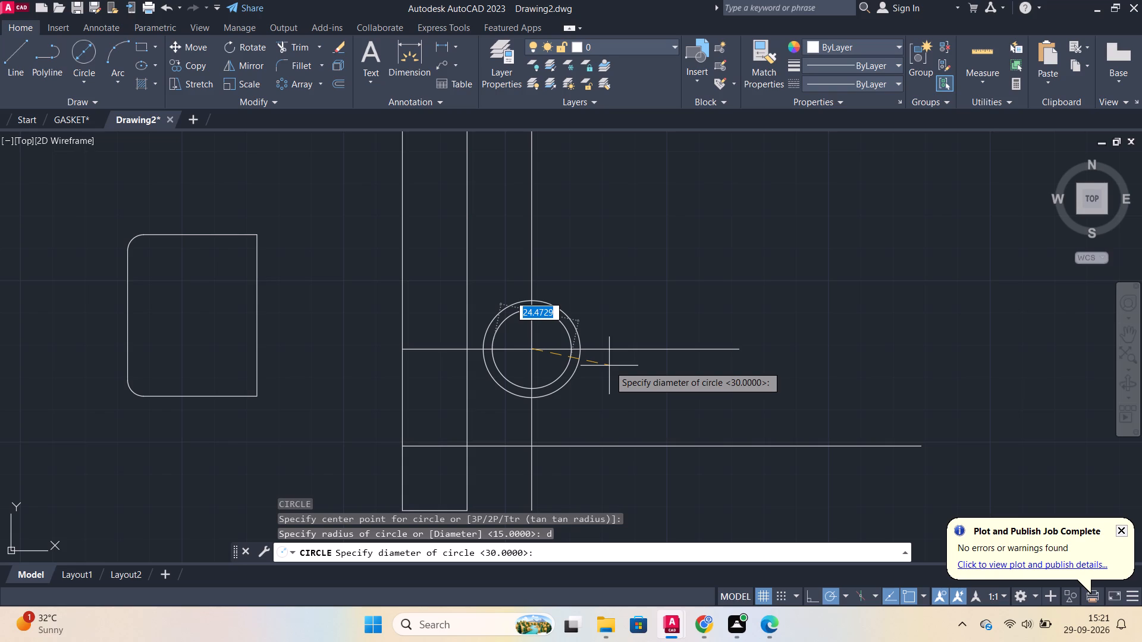
scroll(578, 362, "up", 1)
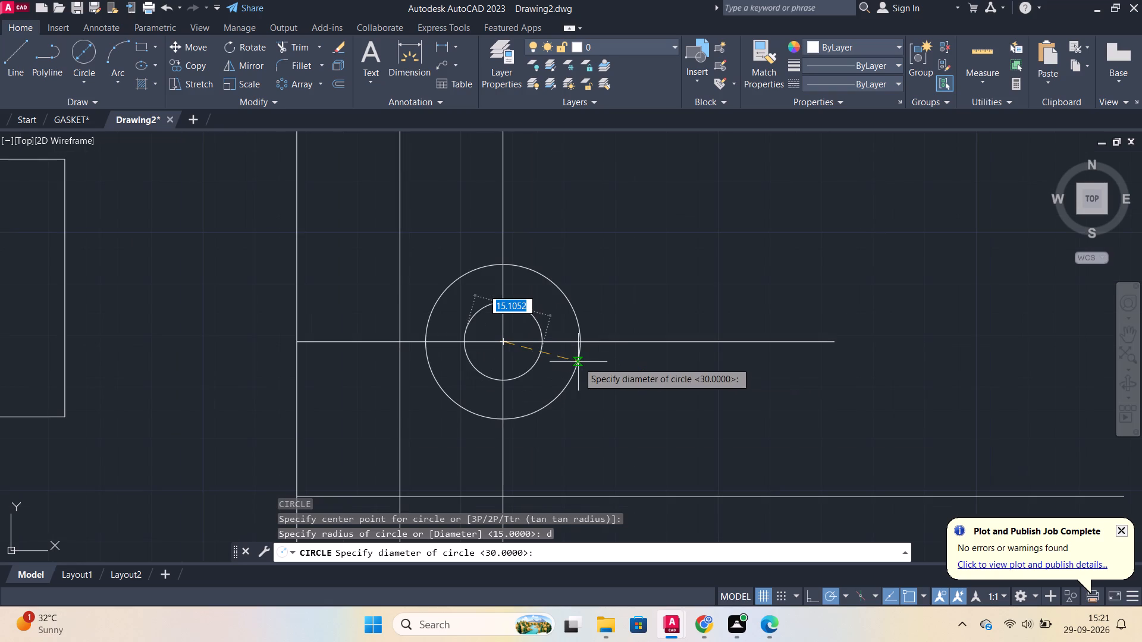
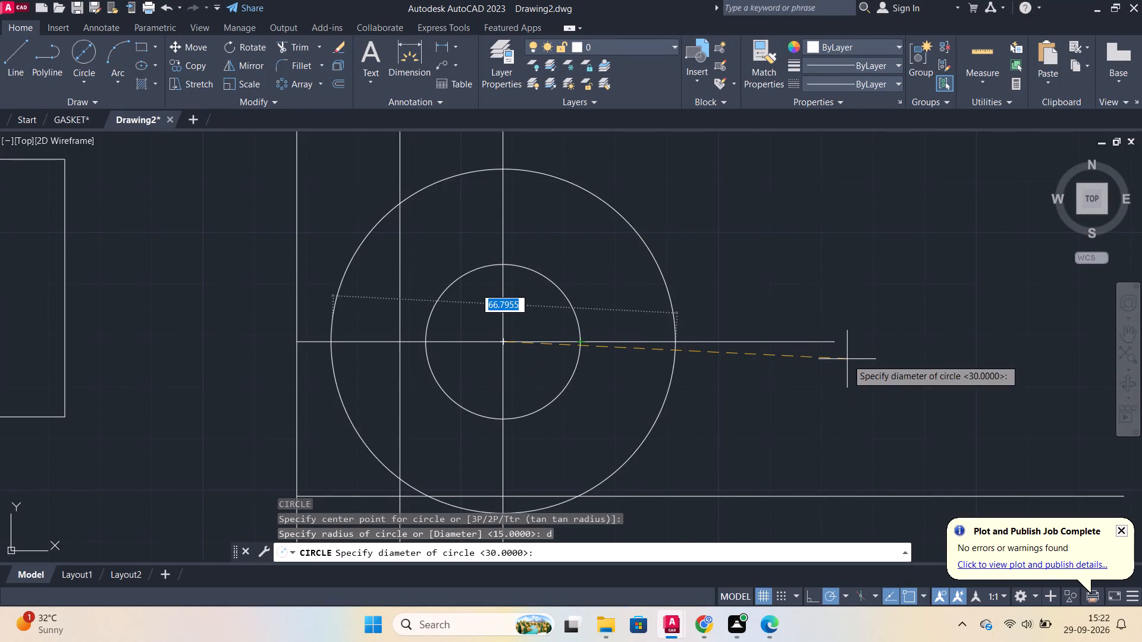
Set the diameter of the second concentric circle to 24.
key("d")
key("Return")
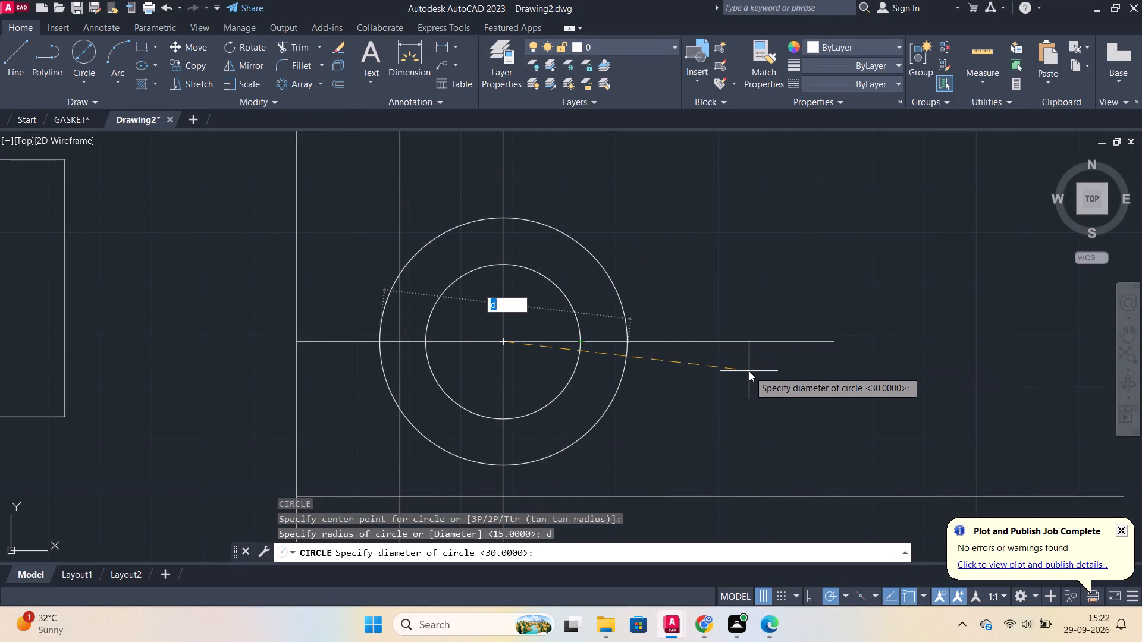
key("BackSpace")
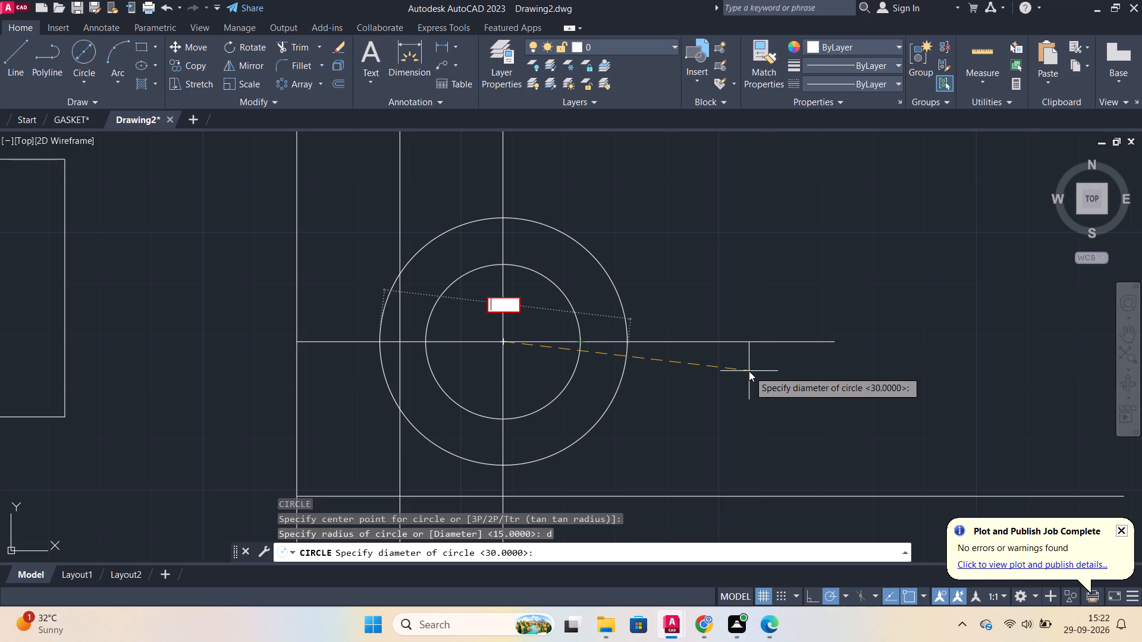
type("24")
key("Return")
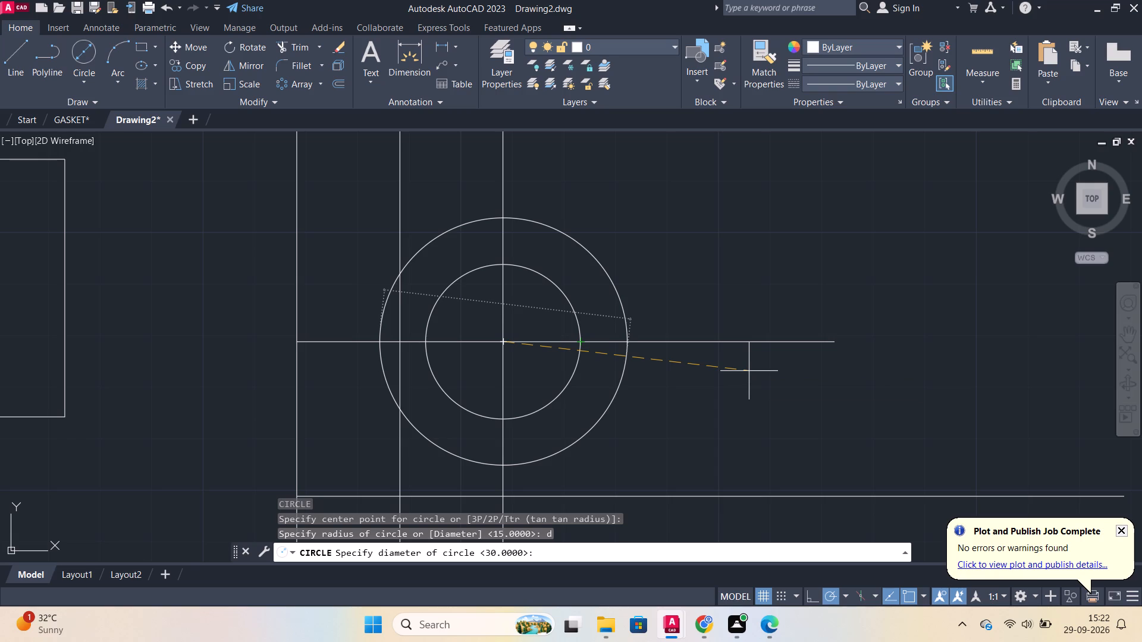
Draw a 60-diameter circle concentric with the 30- and 24-diameter circles at the crossing of the construction lines.
key("space")
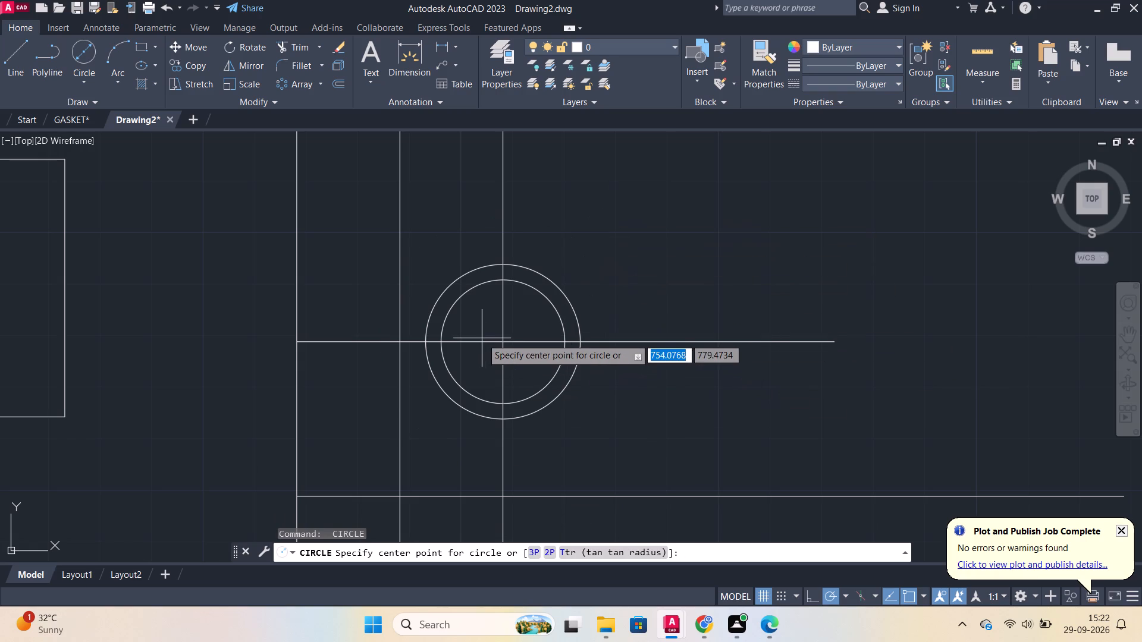
left_click(501, 340)
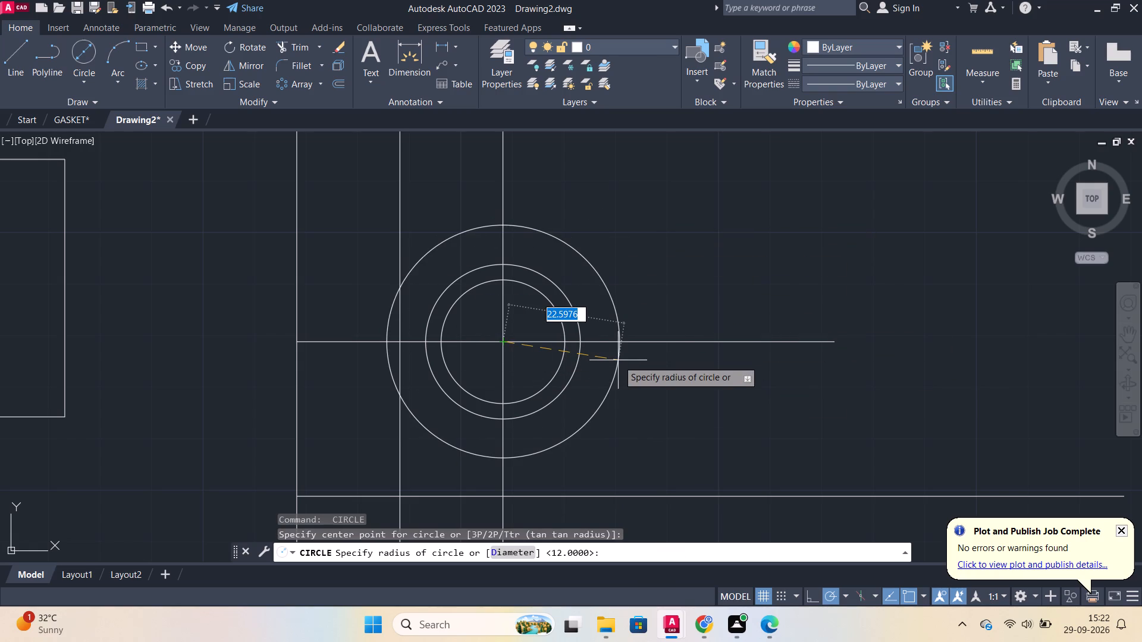
key("d")
key("Return")
type("60")
key("Return")
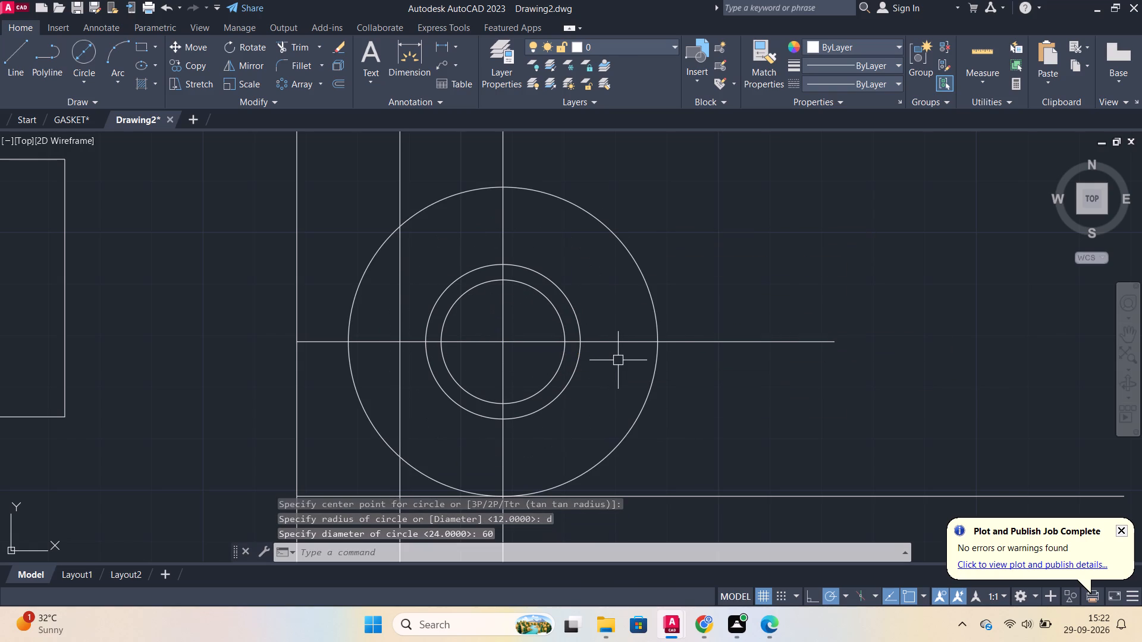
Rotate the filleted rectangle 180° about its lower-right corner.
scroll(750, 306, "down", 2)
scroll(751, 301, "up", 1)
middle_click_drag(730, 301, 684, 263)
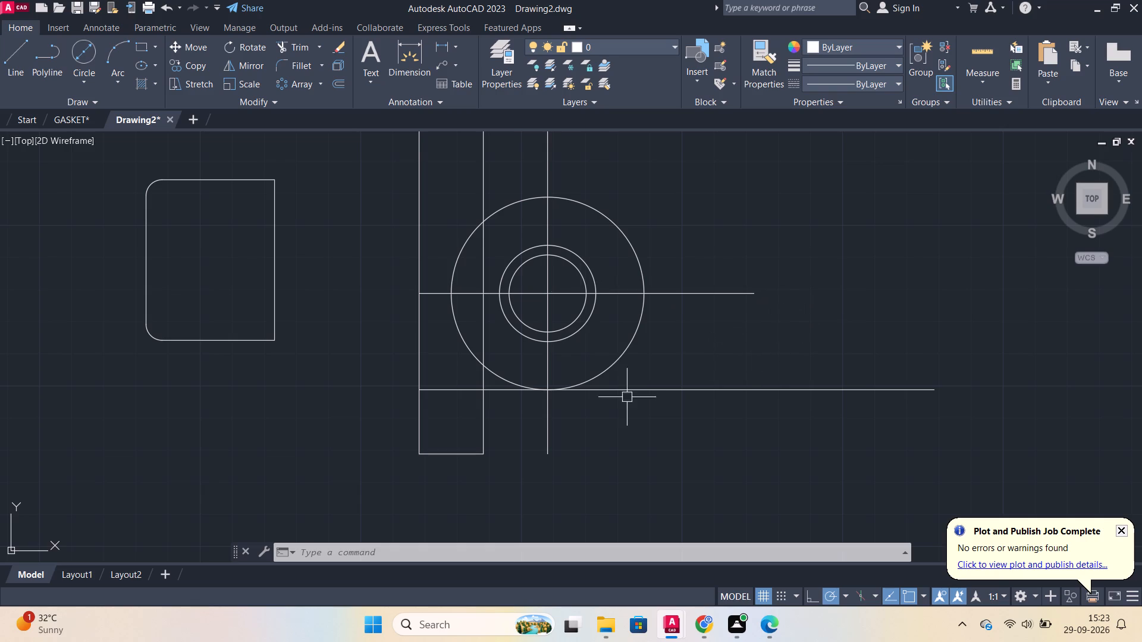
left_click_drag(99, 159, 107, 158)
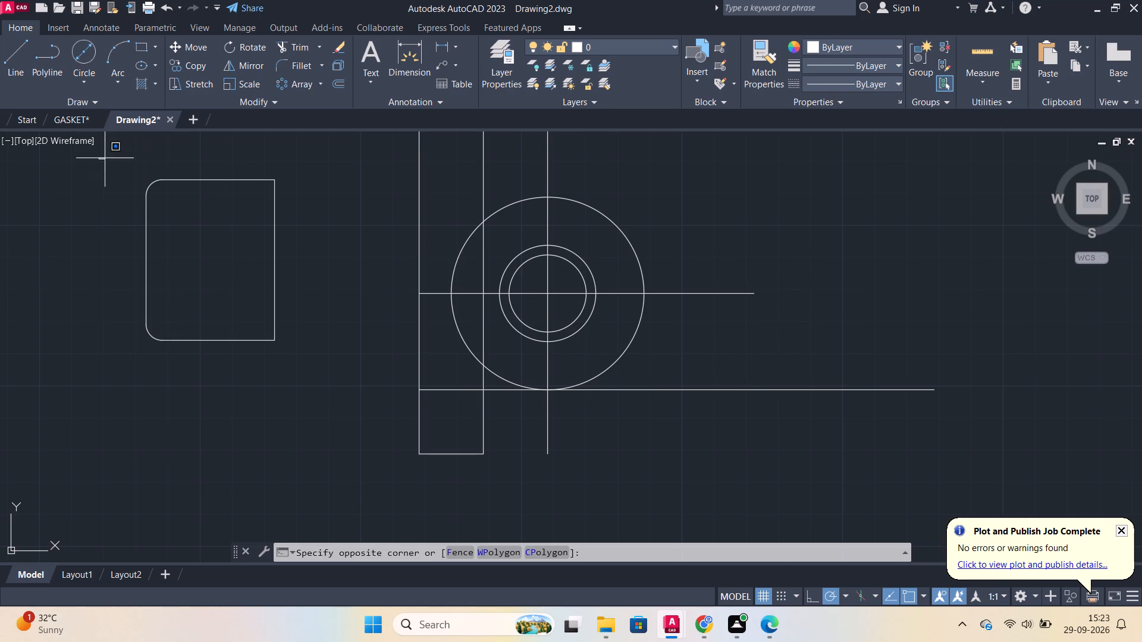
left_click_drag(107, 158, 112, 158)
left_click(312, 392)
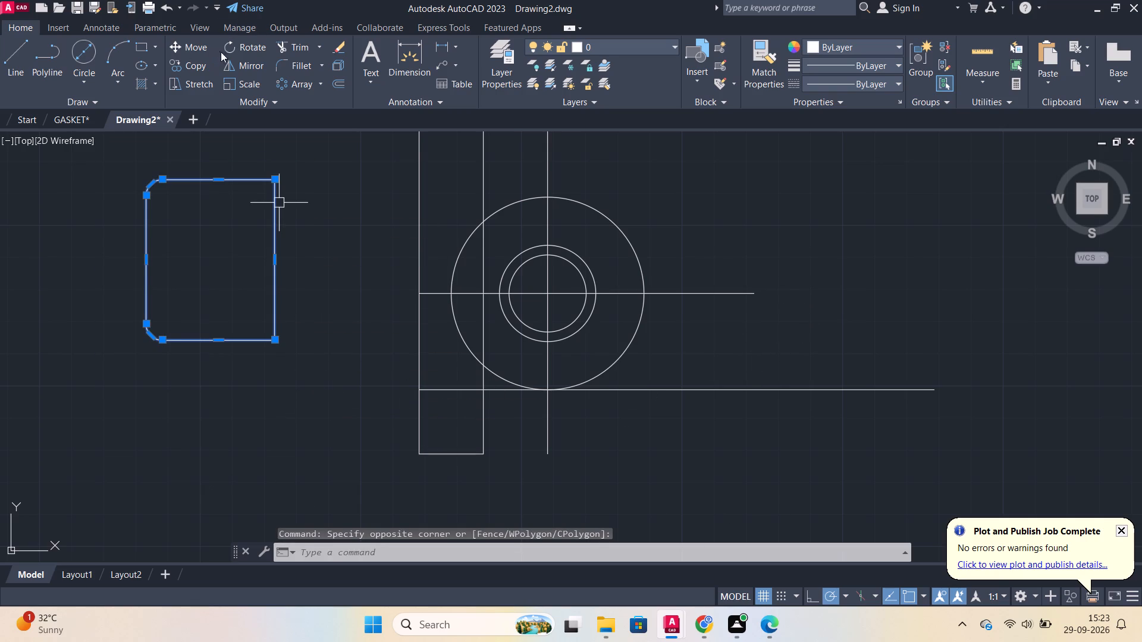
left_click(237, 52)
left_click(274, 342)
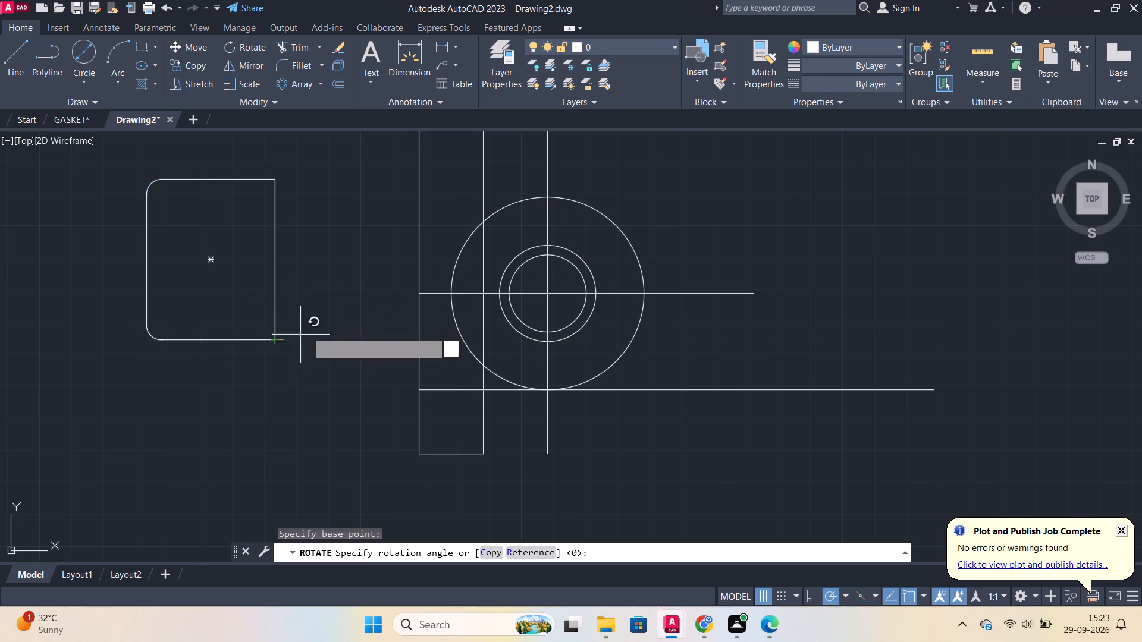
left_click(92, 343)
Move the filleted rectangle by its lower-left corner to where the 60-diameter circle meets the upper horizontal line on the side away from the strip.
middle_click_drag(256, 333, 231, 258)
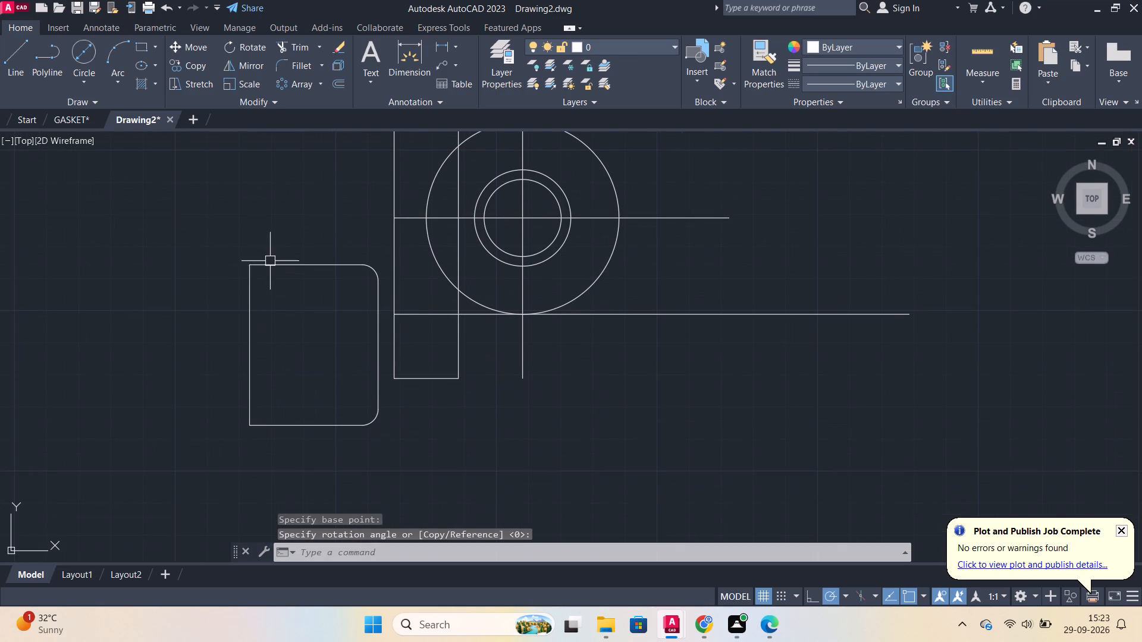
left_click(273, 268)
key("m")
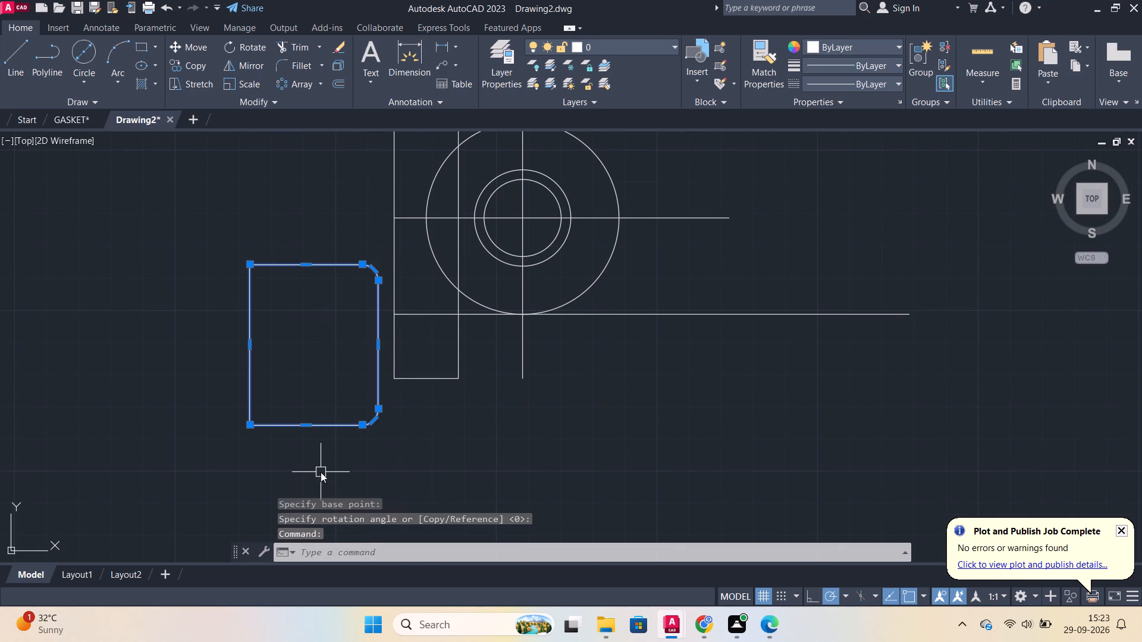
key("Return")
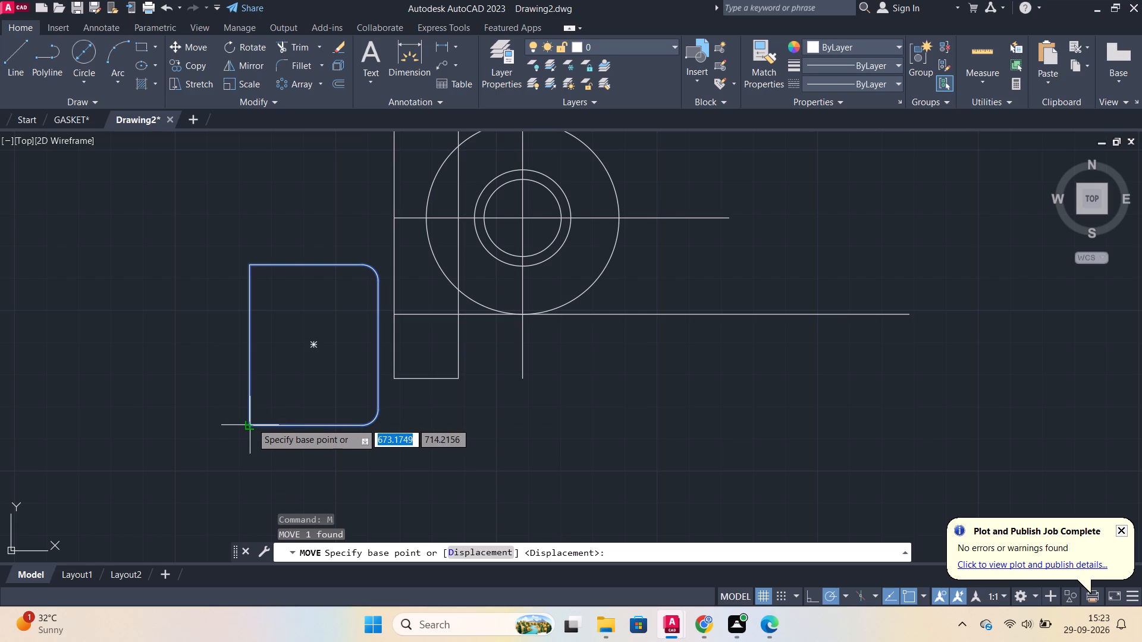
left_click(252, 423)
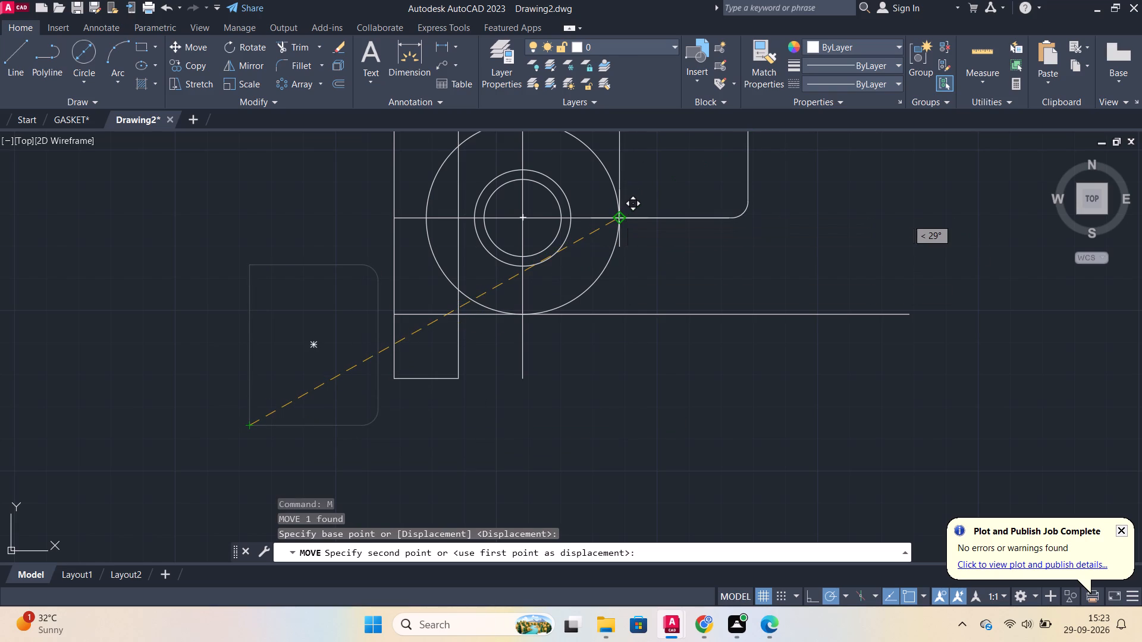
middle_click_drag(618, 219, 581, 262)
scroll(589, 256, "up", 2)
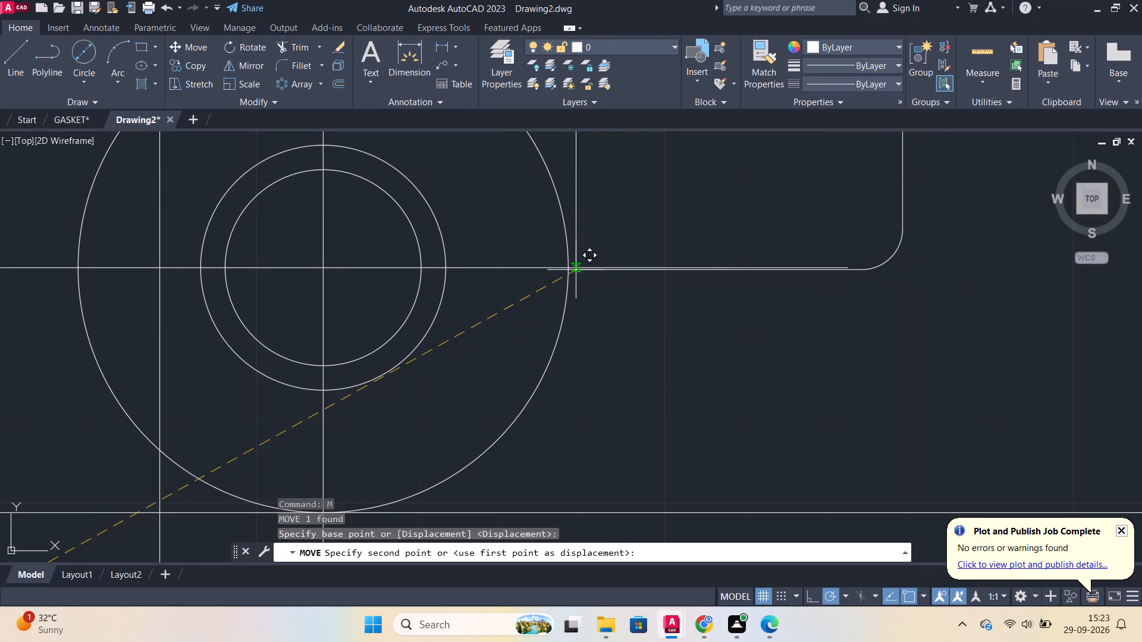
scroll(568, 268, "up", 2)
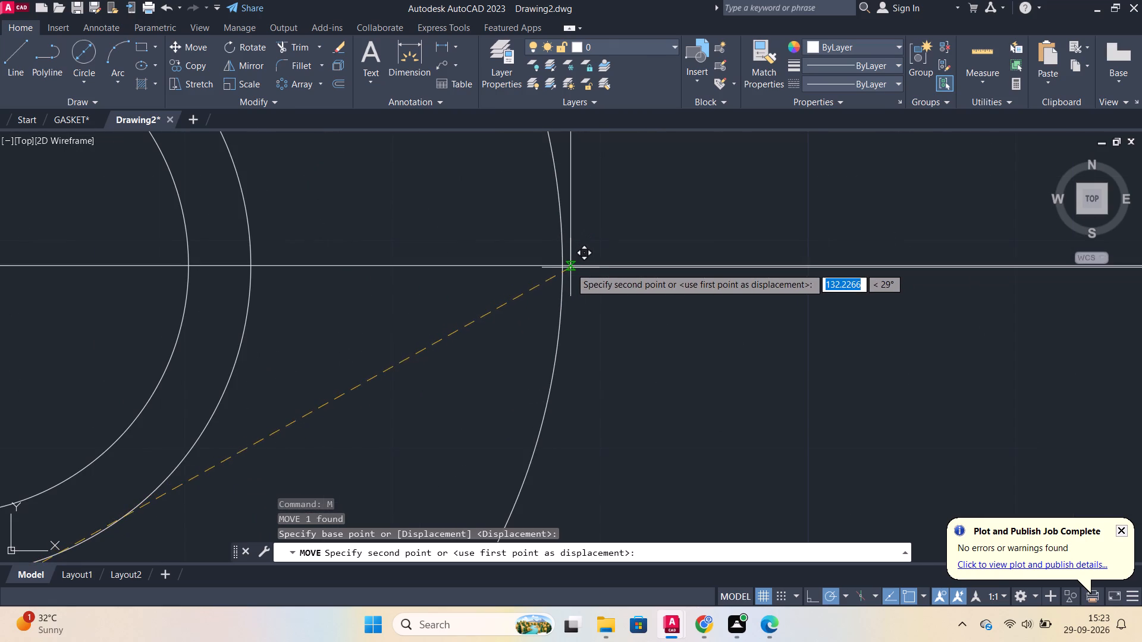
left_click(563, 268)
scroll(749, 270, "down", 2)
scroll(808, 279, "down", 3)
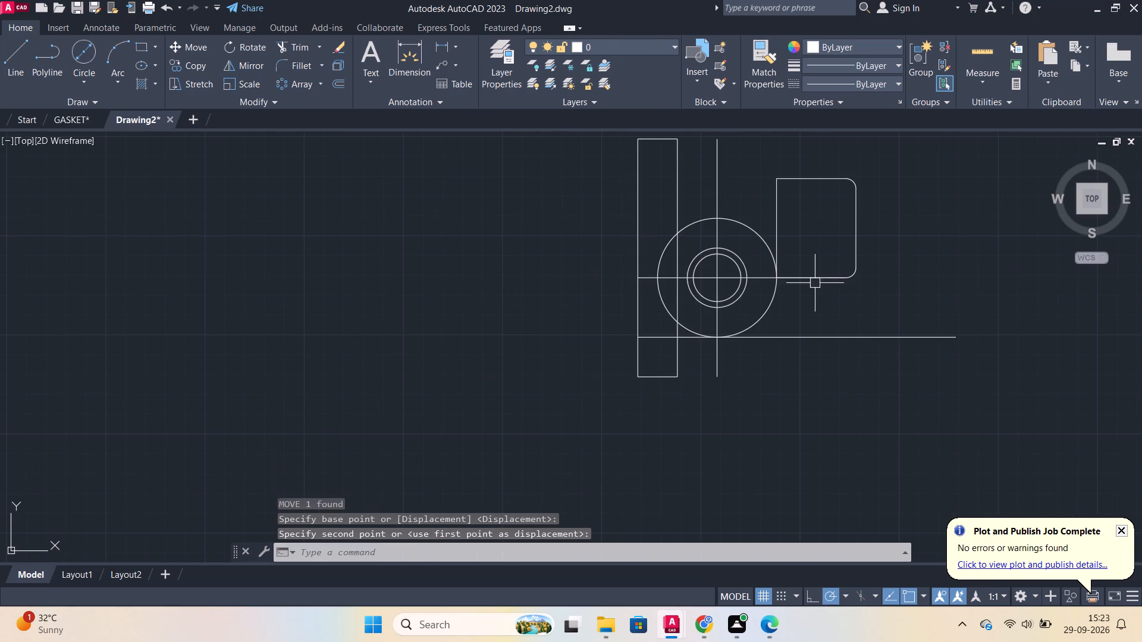
Offset the strip's right vertical edge 75 to the right, past the circles.
middle_click_drag(891, 261, 723, 311)
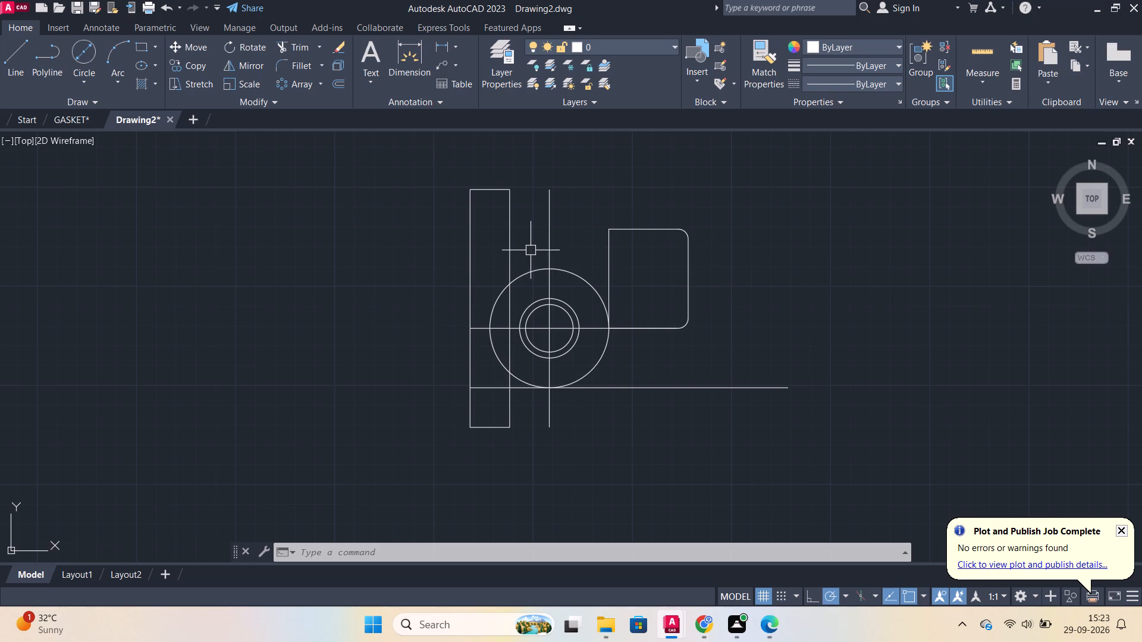
left_click(551, 225)
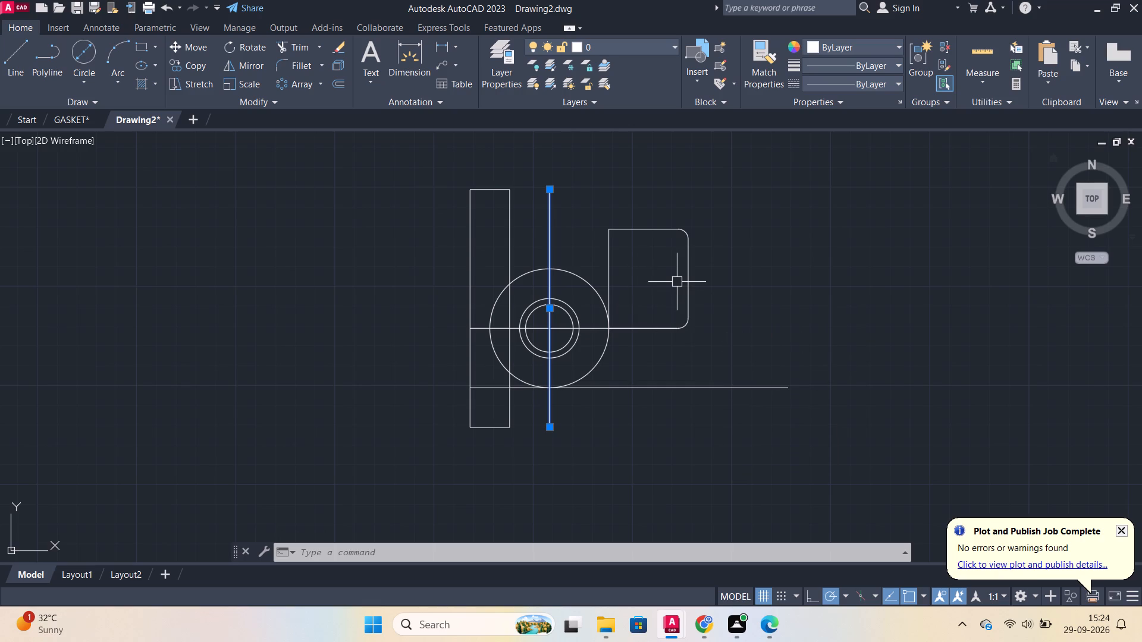
key("Escape")
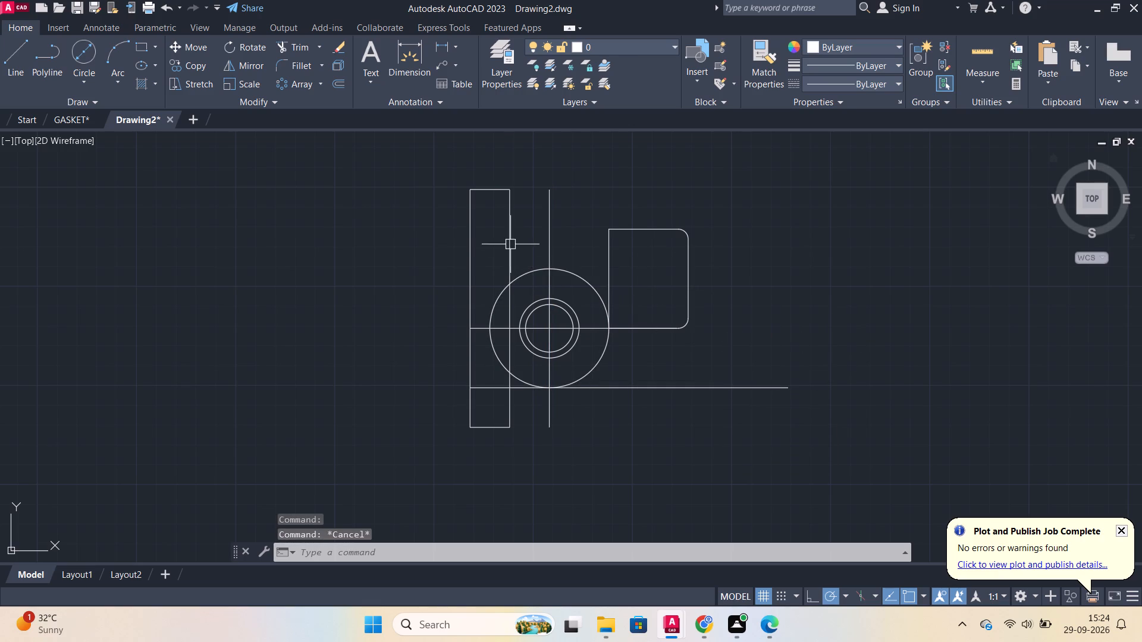
left_click(505, 238)
key("o")
key("Return")
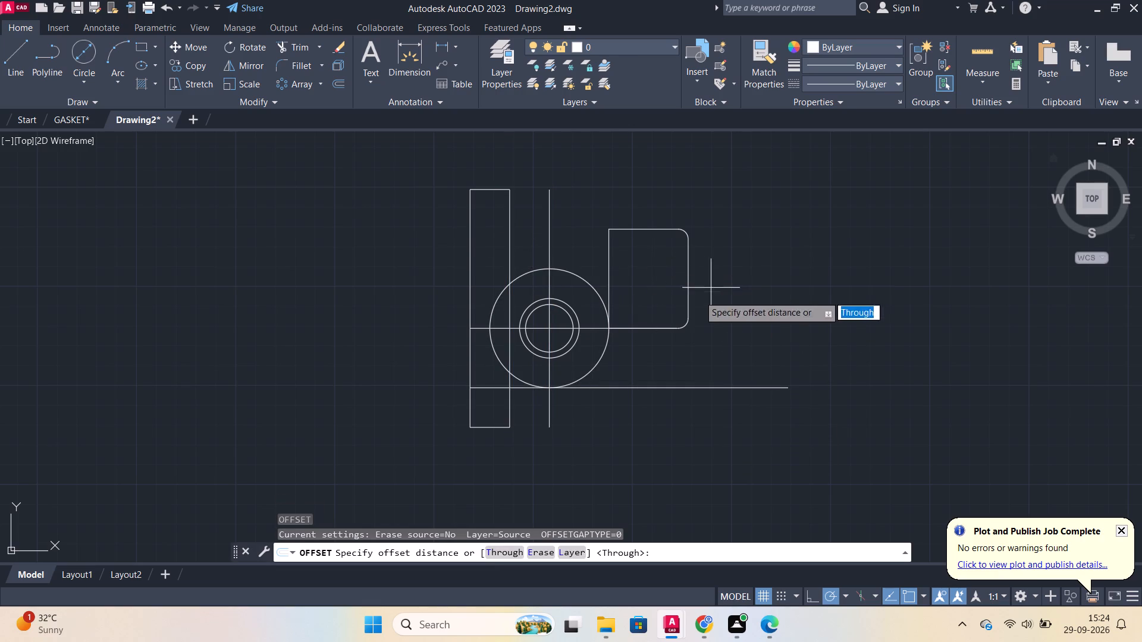
key("Return")
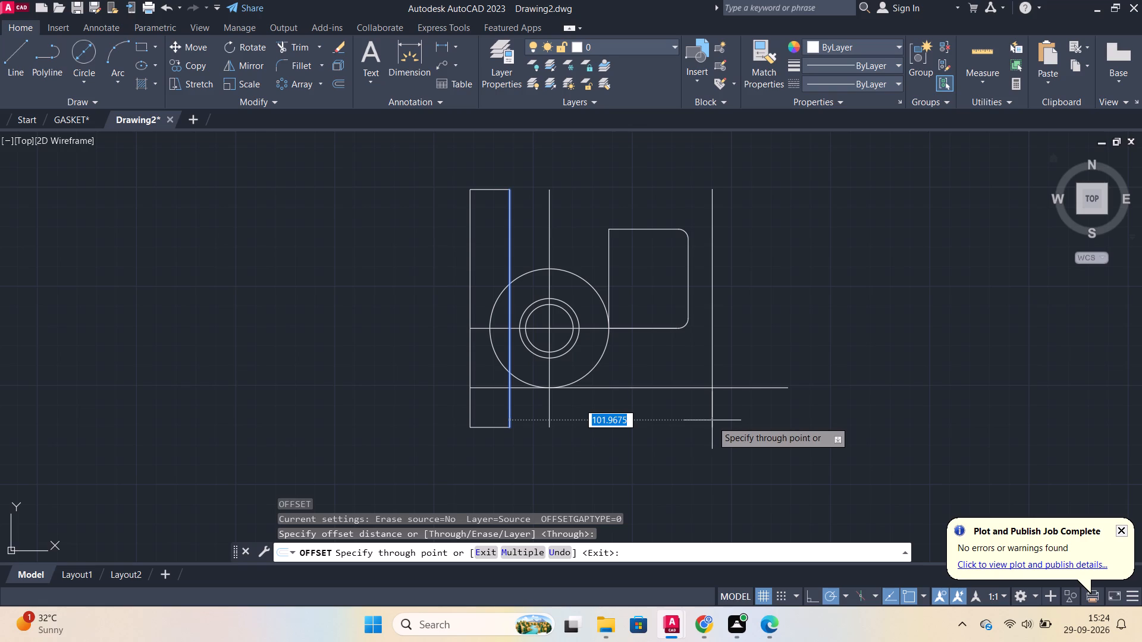
type("75")
key("Return")
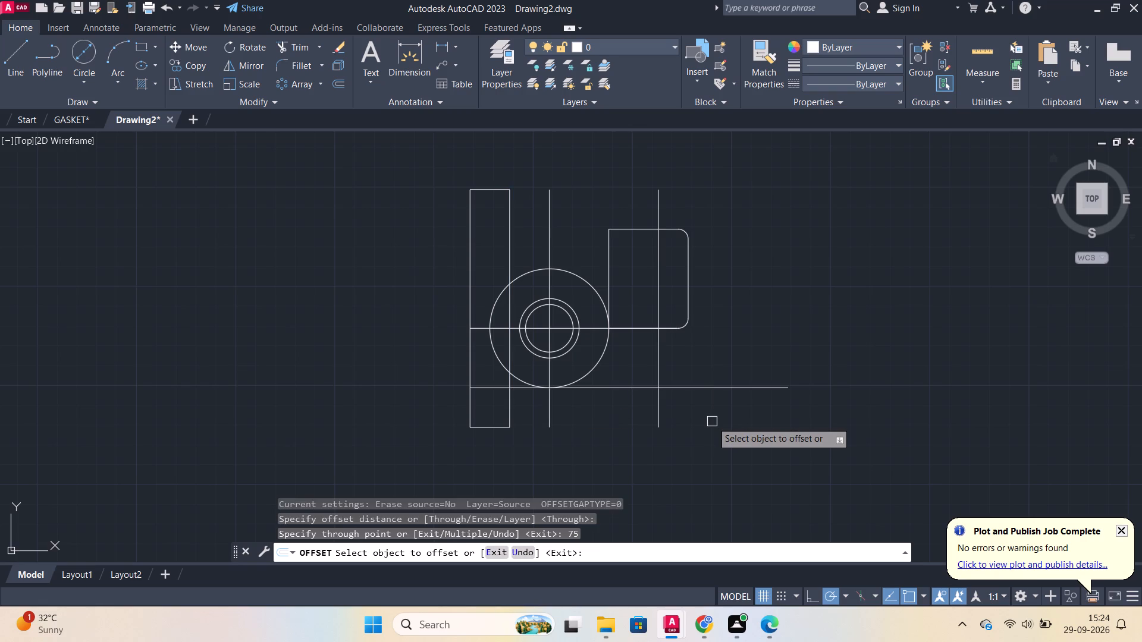
key("Escape")
Erase the filleted rectangle beside the 60-diameter circle.
left_click(624, 228)
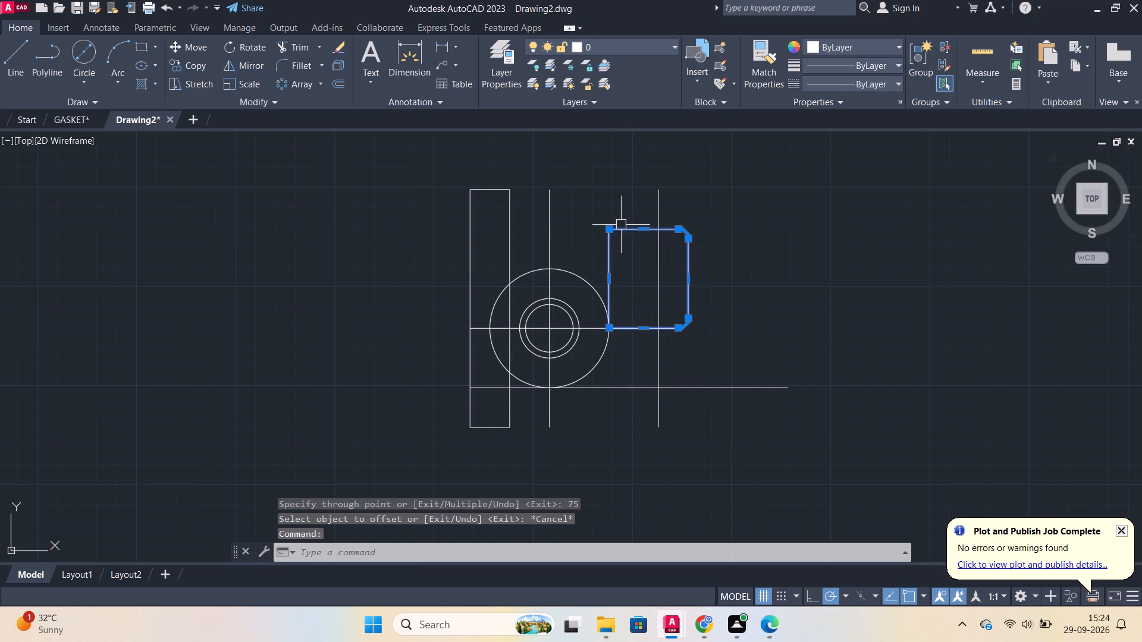
key("e")
key("Return")
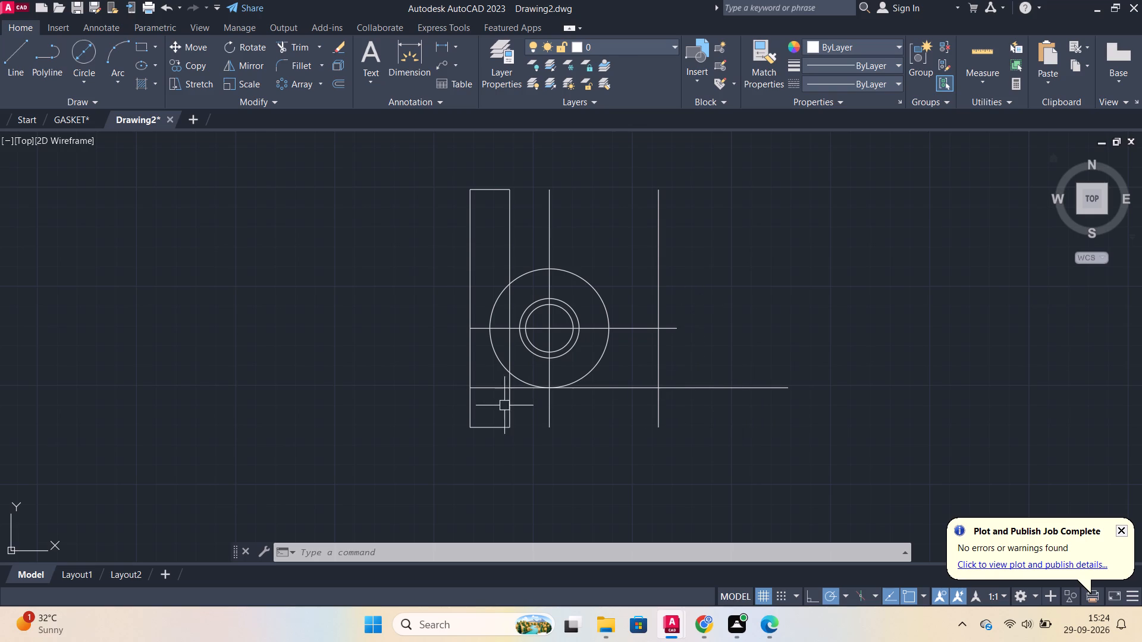
Trim the 60-diameter circle to its lower-right quarter arc between the upper horizontal line and the vertical centre line.
scroll(568, 408, "up", 1)
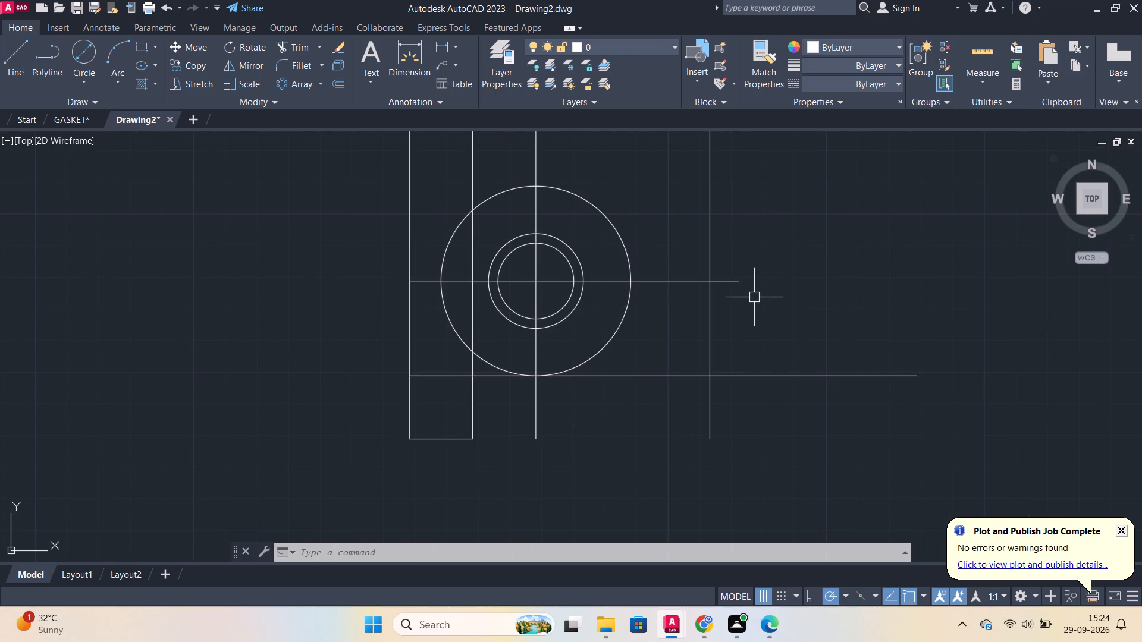
type("tr")
key("Return")
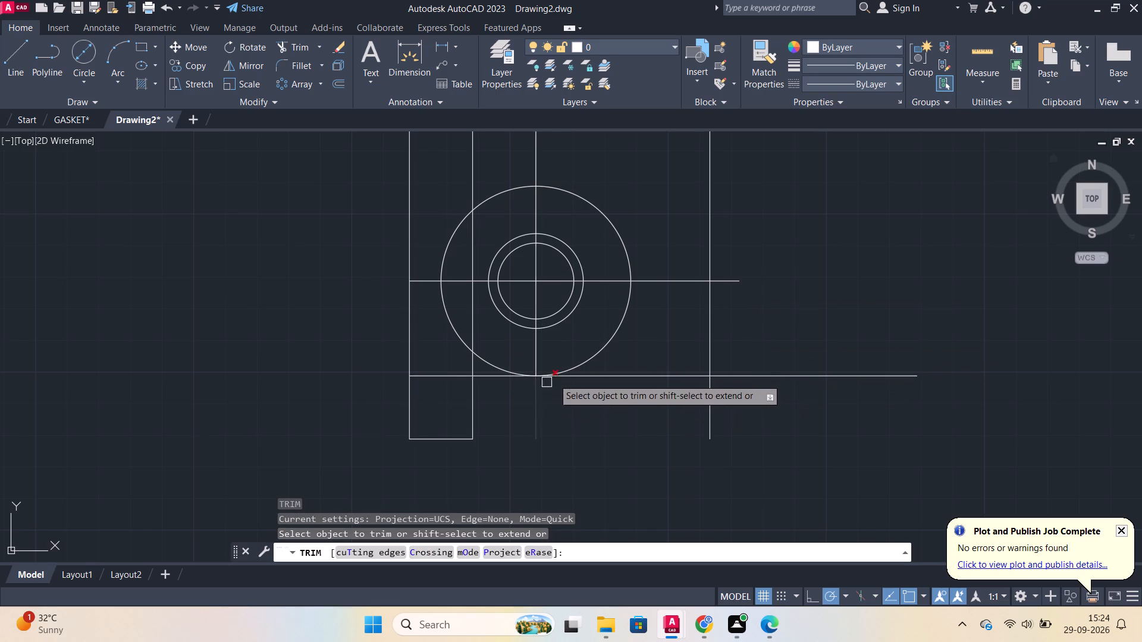
left_click_drag(506, 366, 511, 364)
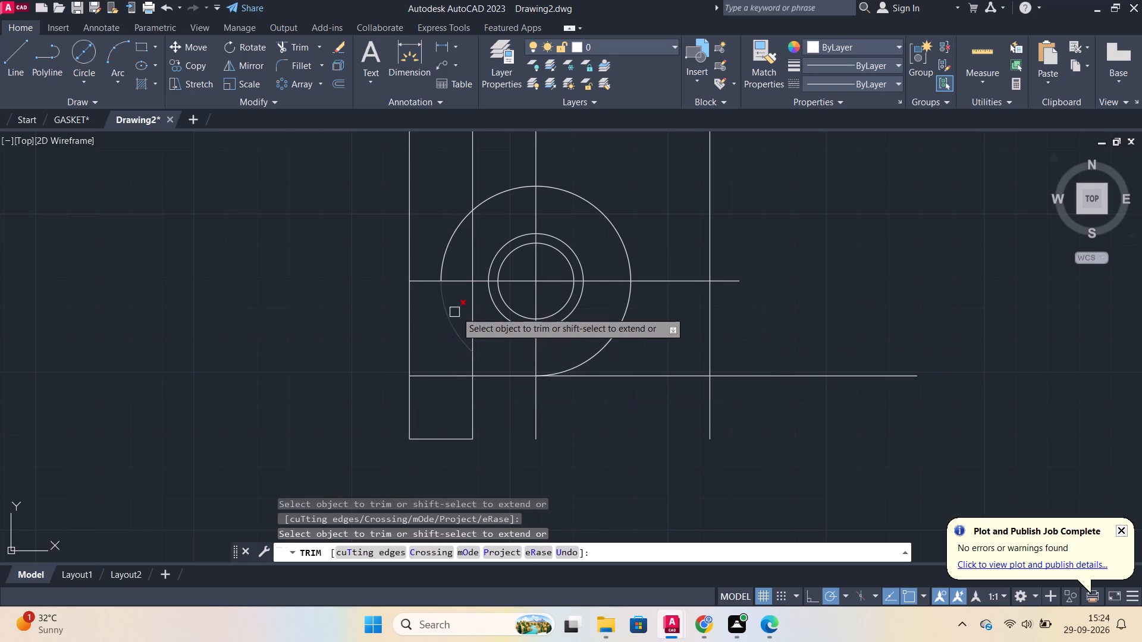
left_click(452, 322)
left_click(444, 246)
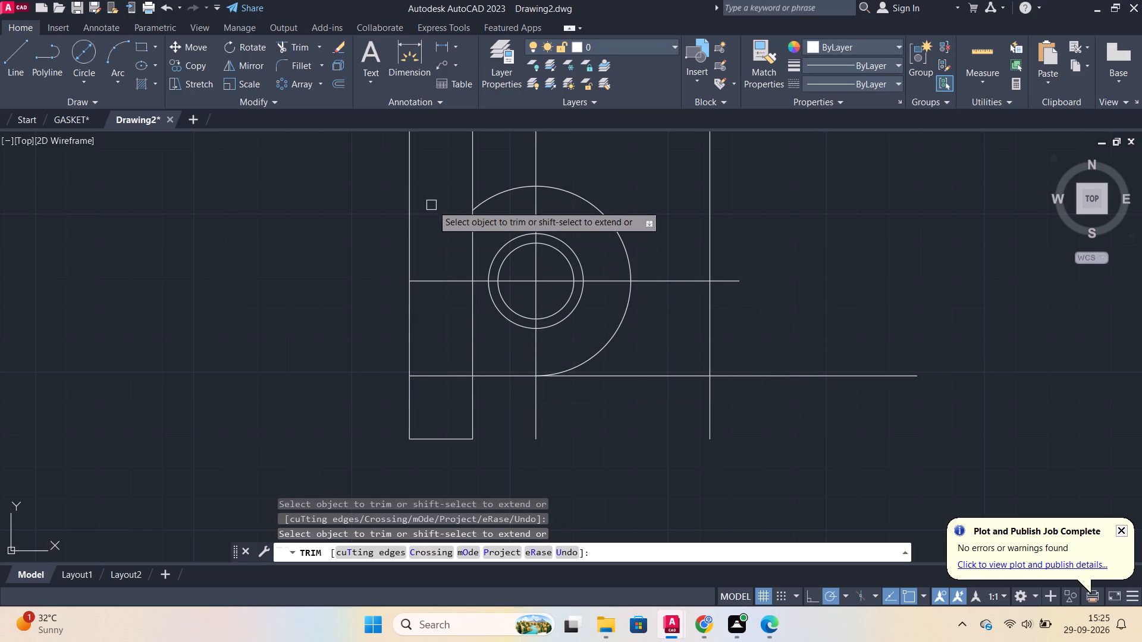
left_click(522, 192)
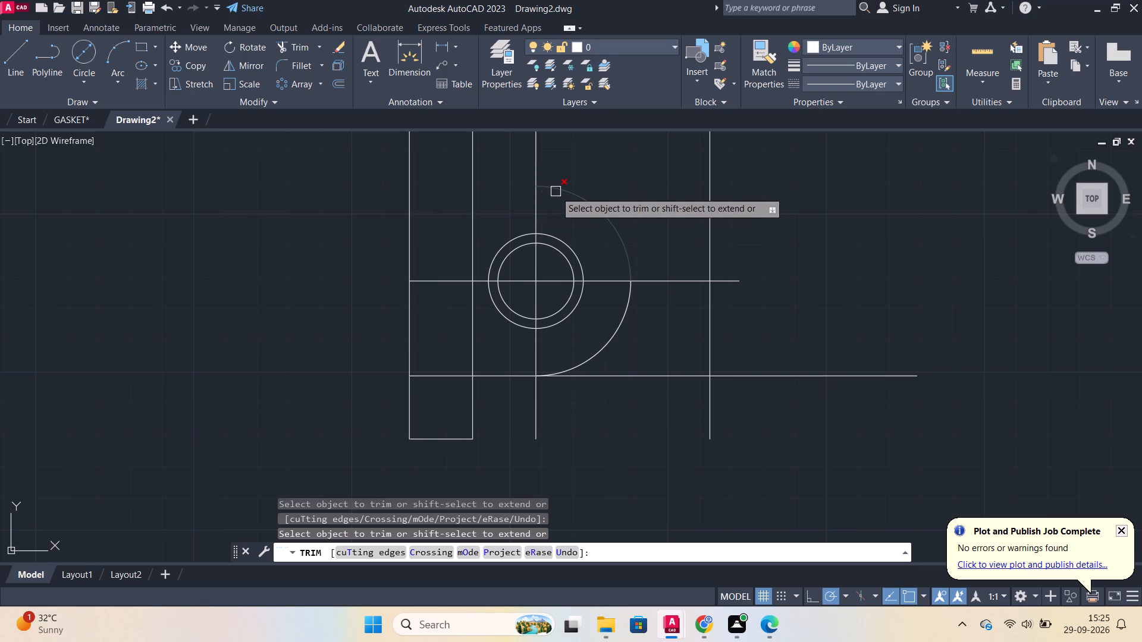
left_click(556, 191)
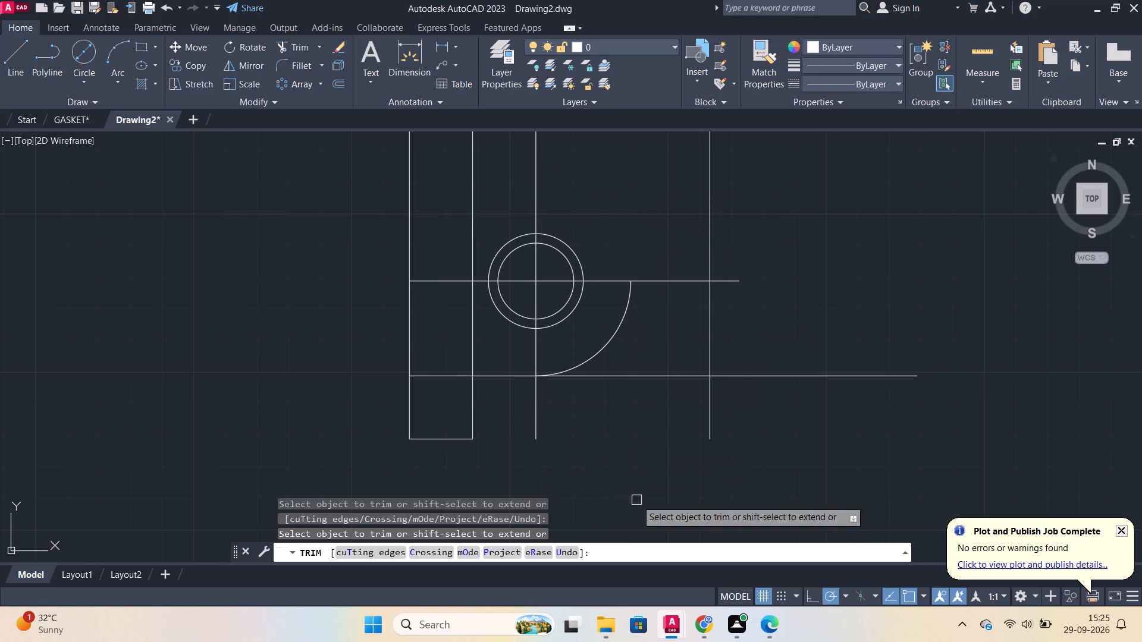
middle_click_drag(873, 259, 847, 382)
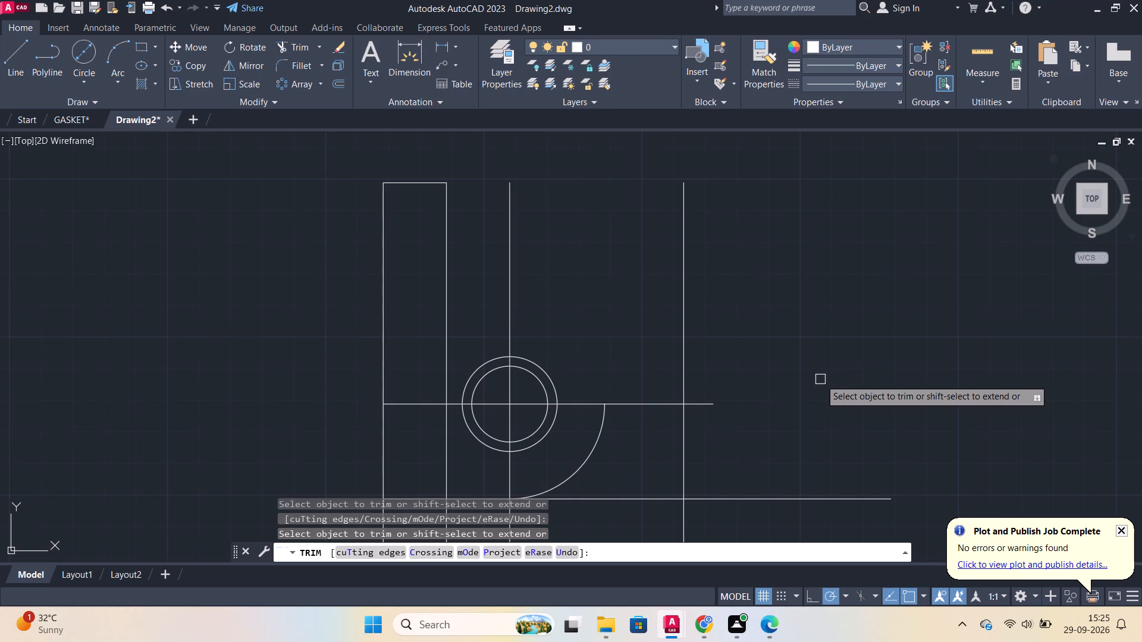
key("Escape")
Offset the strip's bottom edge 60 upward to create a line at the strip's mid-height.
middle_click_drag(790, 422, 738, 375)
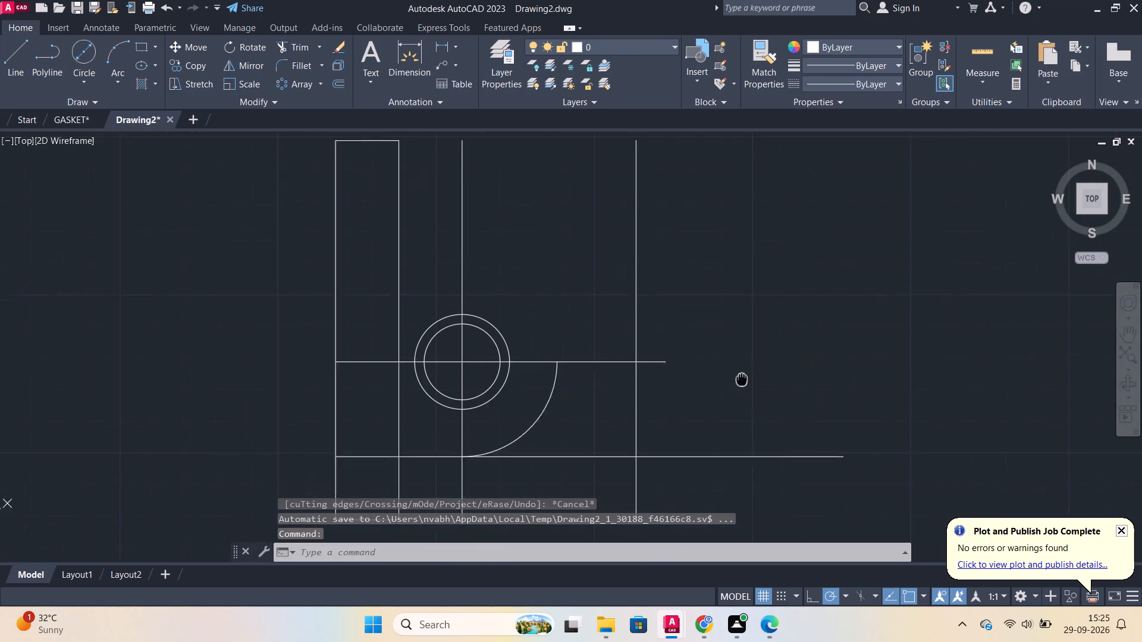
middle_click_drag(738, 375, 730, 369)
scroll(723, 445, "down", 2)
scroll(726, 461, "up", 1)
middle_click_drag(727, 465, 725, 399)
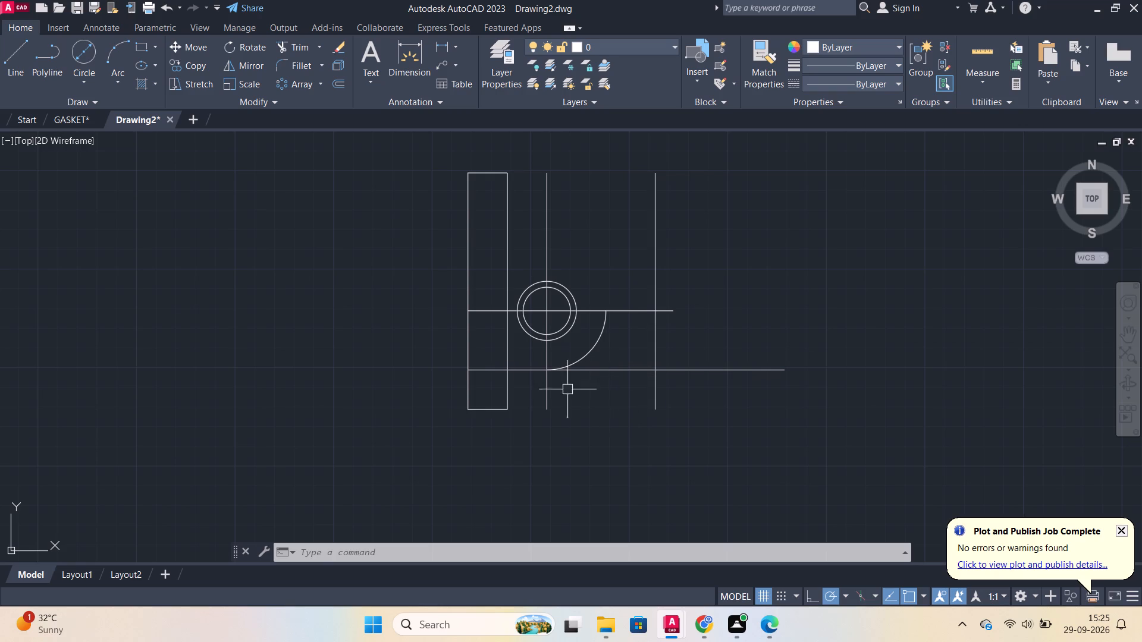
left_click(492, 407)
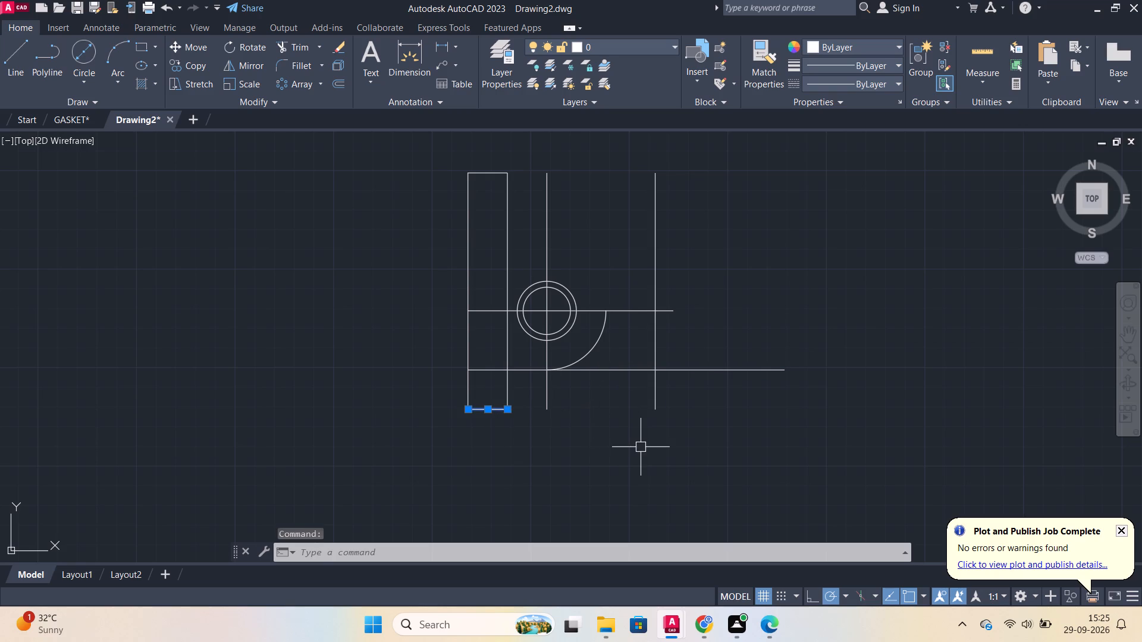
key("o")
key("Return")
key("Return")
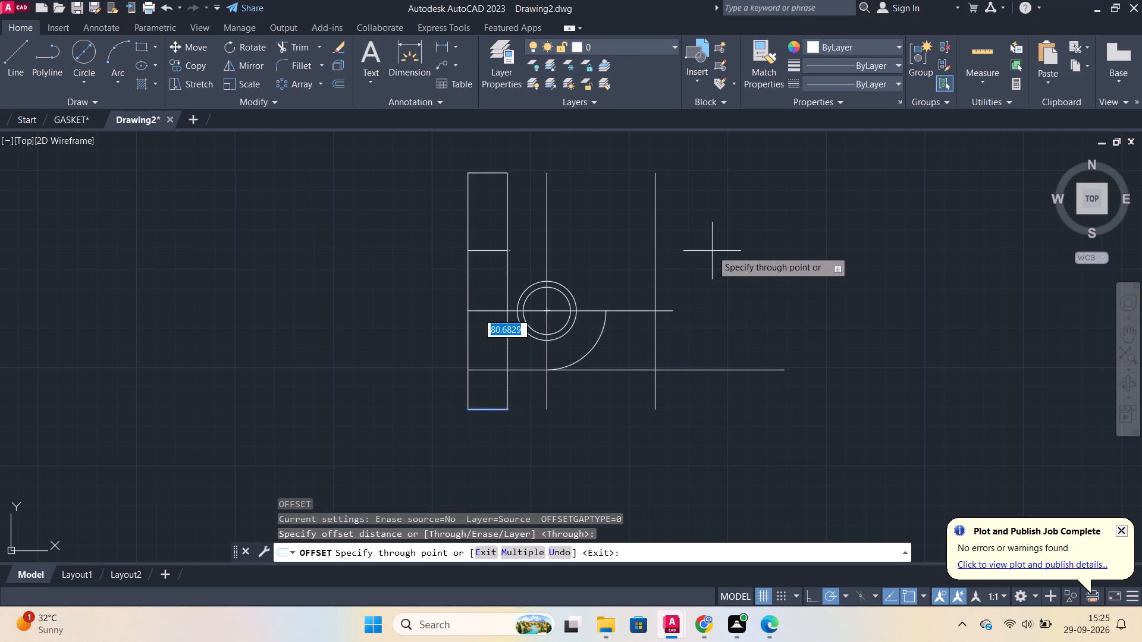
type("60")
key("Return")
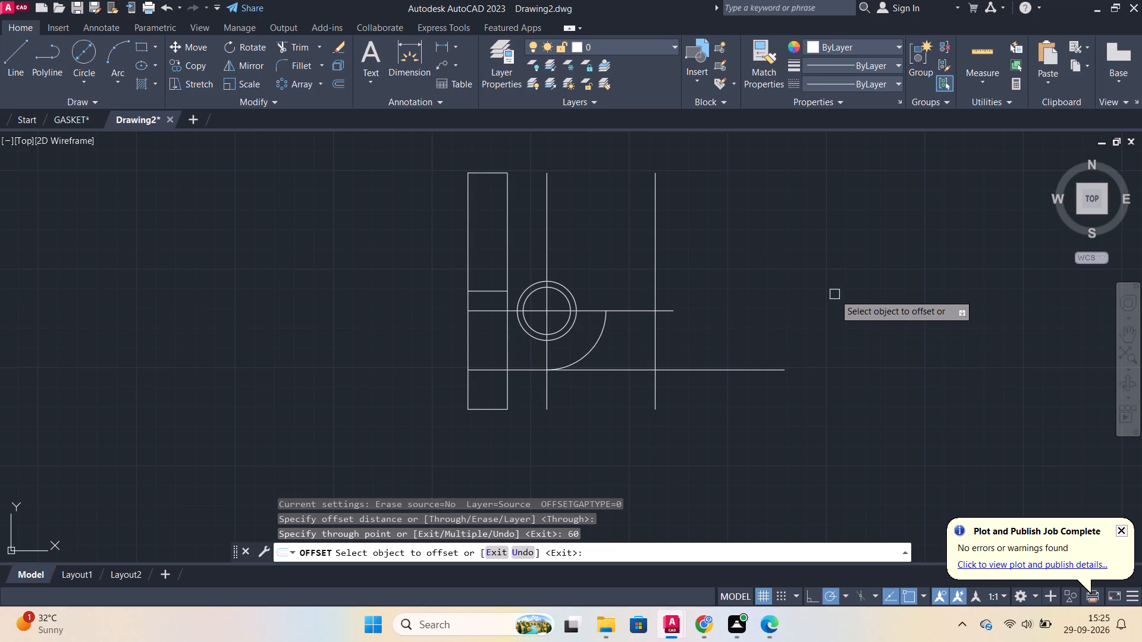
key("Escape")
Lengthen the mid-height line about 135 to the right, past the circles and the rightmost vertical line.
left_click(497, 292)
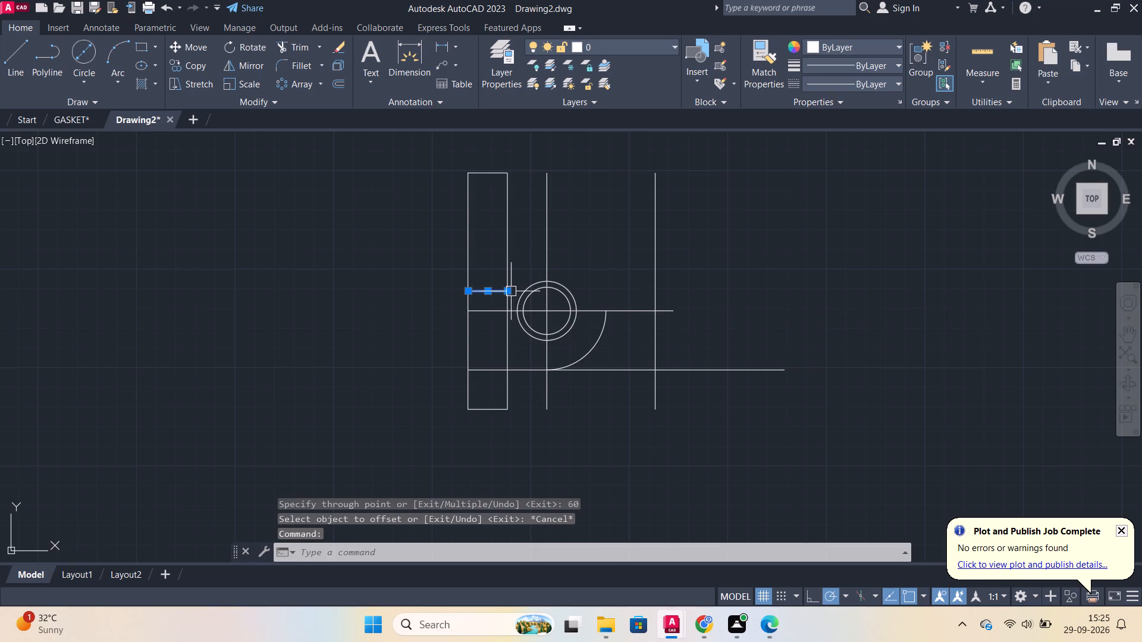
left_click(562, 322)
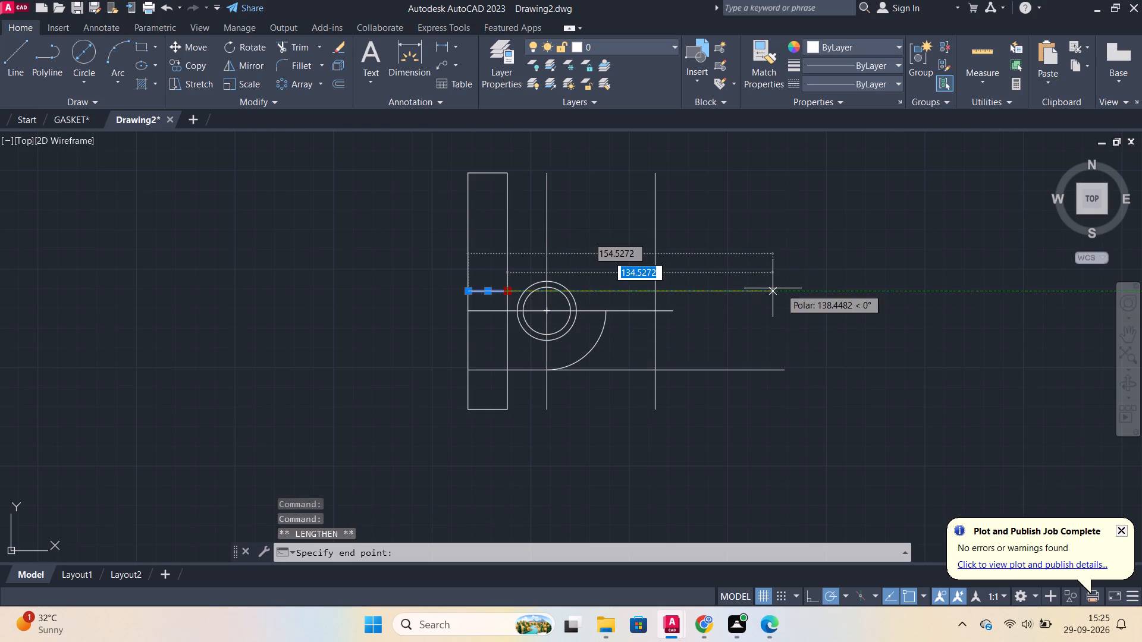
left_click(773, 288)
key("Escape")
Trim the ends of the three horizontal lines that extend beyond the rightmost vertical line.
type("tr")
key("Return")
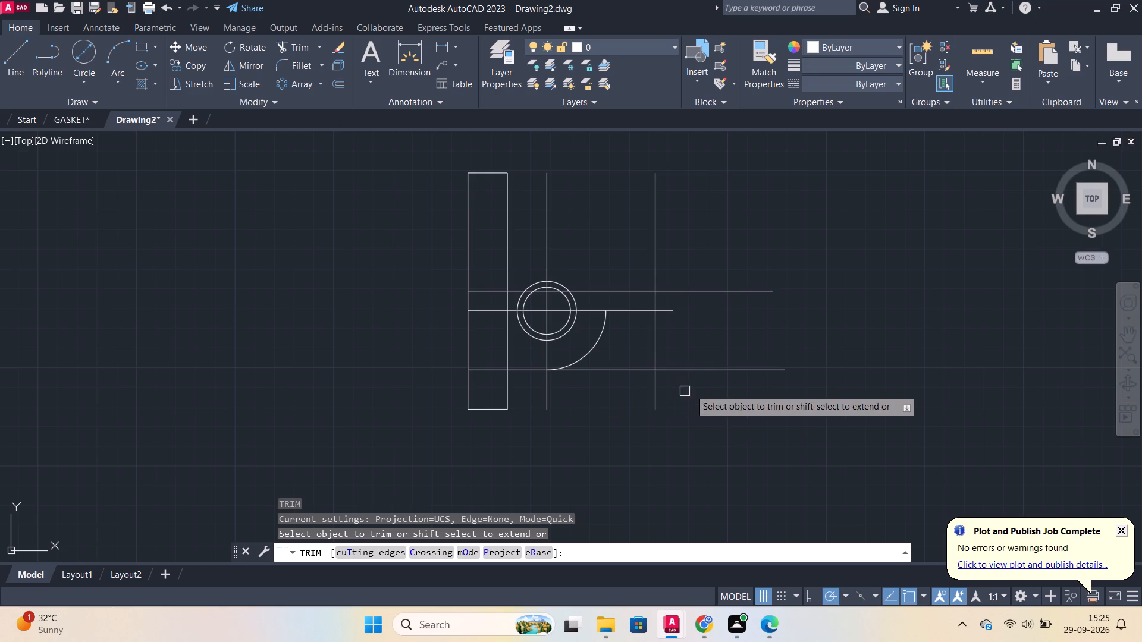
left_click_drag(693, 385, 676, 273)
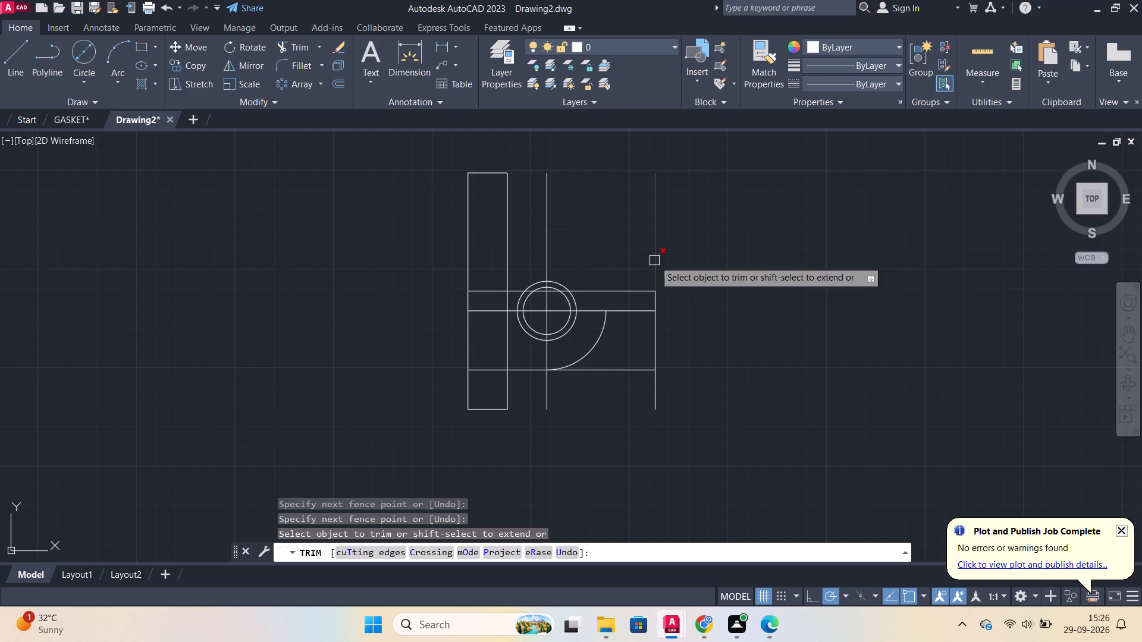
middle_click_drag(729, 316, 738, 338)
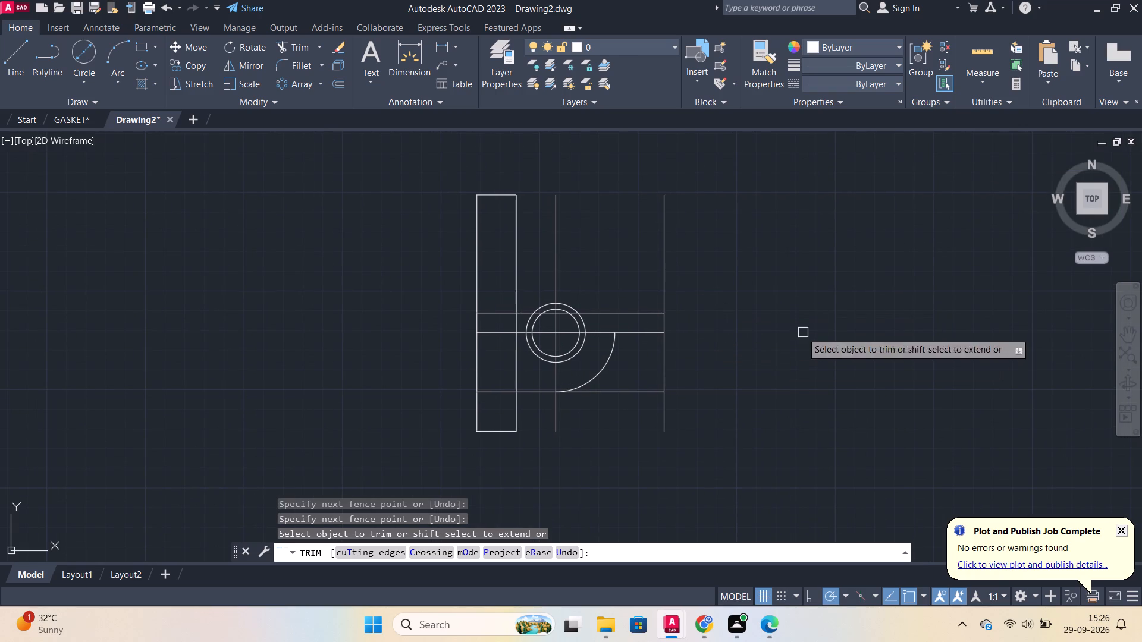
key("Escape")
Draw a short vertical line upward from the midpoint of the strip's top edge.
key("l")
key("Return")
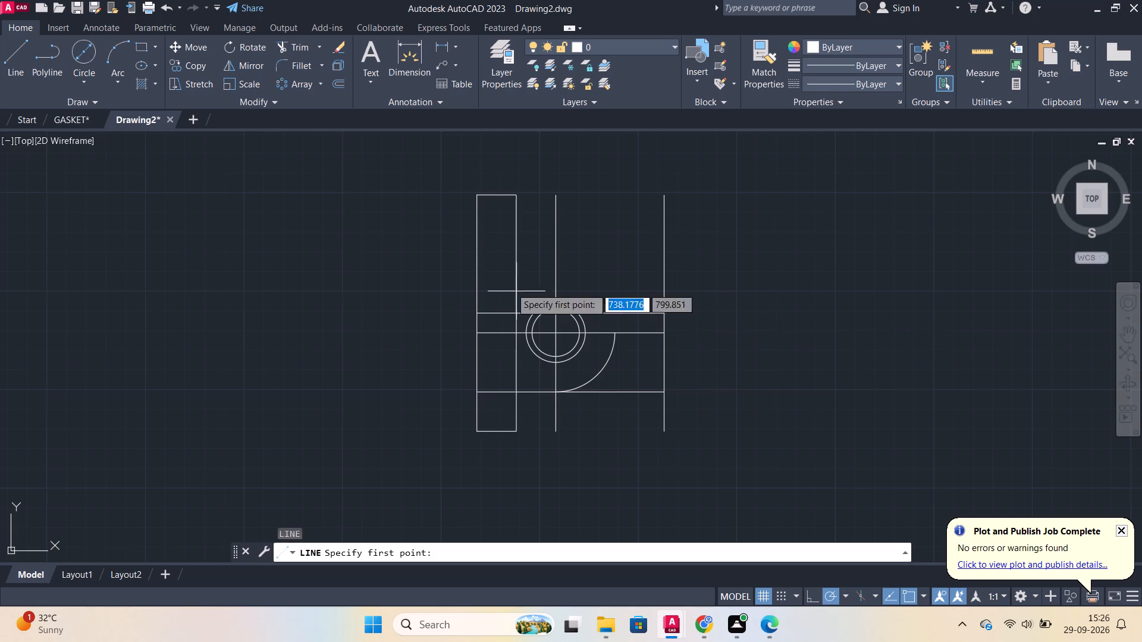
left_click(498, 197)
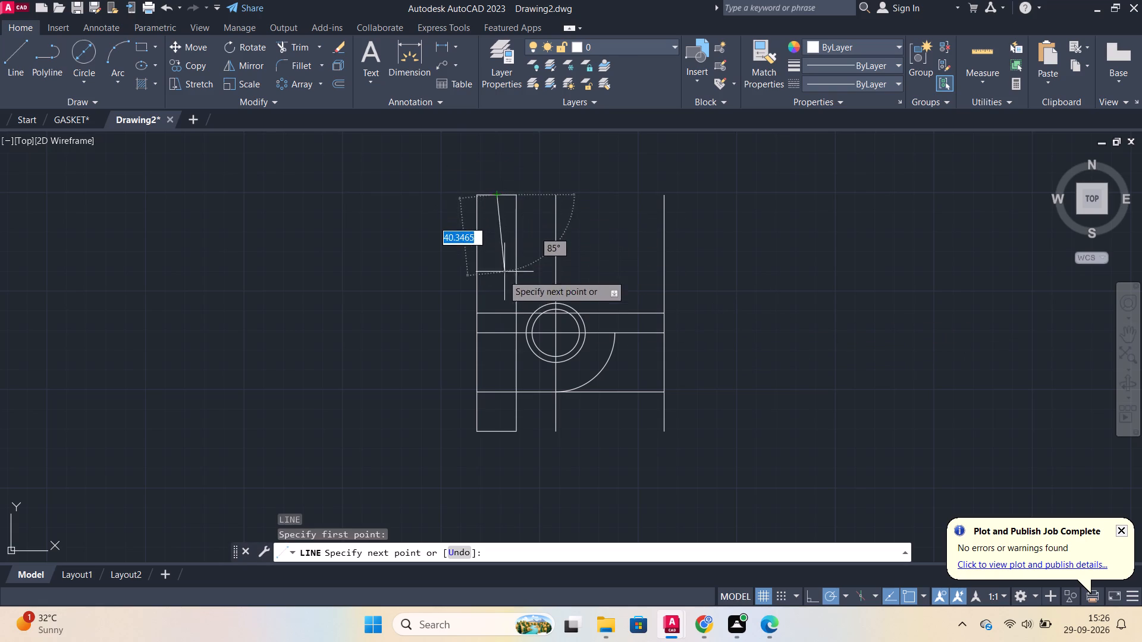
left_click(495, 169)
key("Escape")
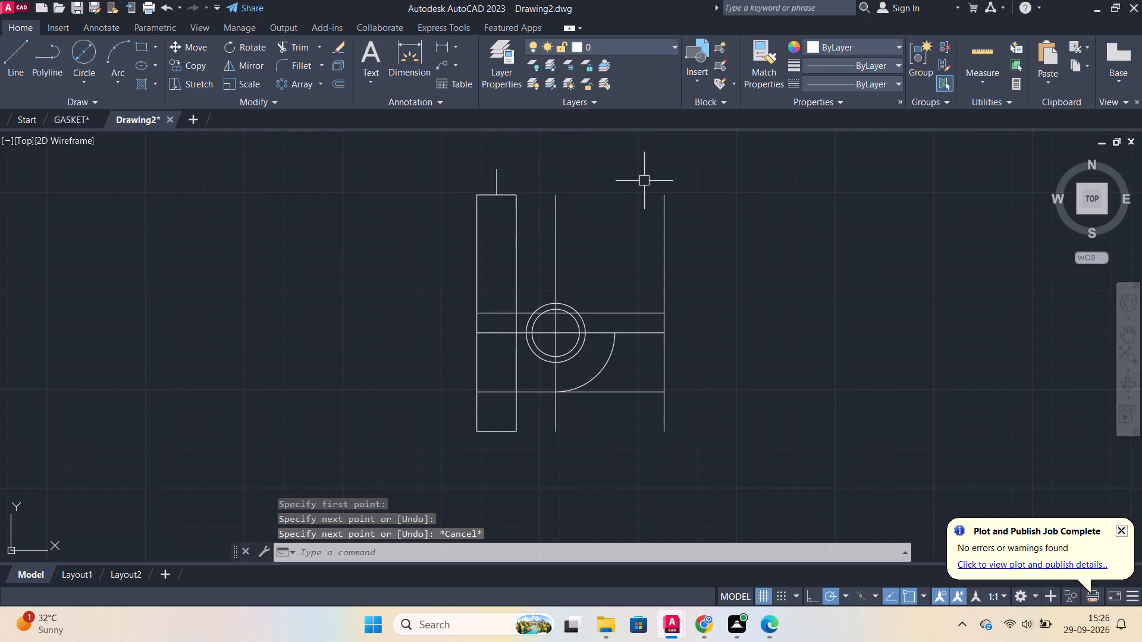
Offset the vertical centre line of the circles 30 to the right, through the end of the quarter arc.
middle_click_drag(626, 185, 595, 185)
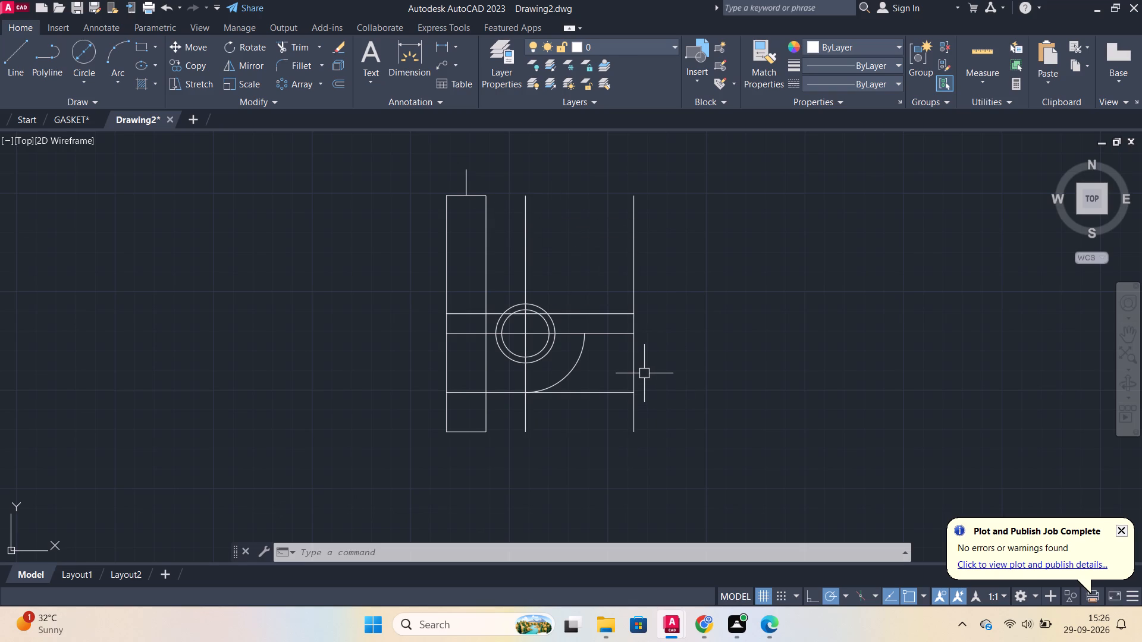
left_click(528, 410)
key("o")
key("Return")
key("Return")
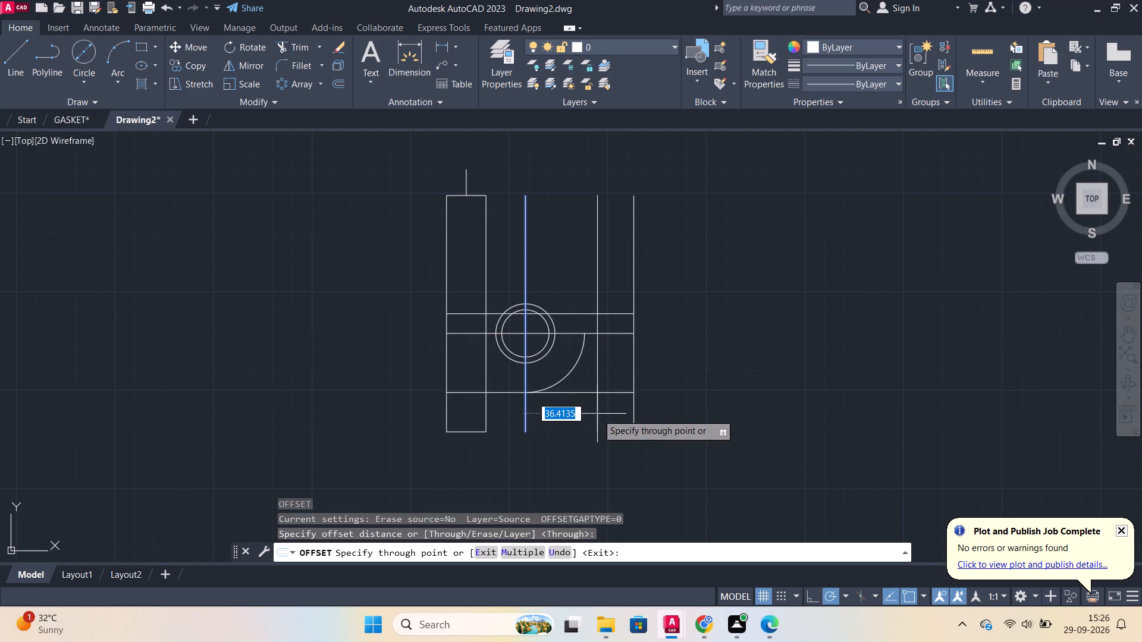
type("30")
key("Return")
scroll(579, 373, "up", 1)
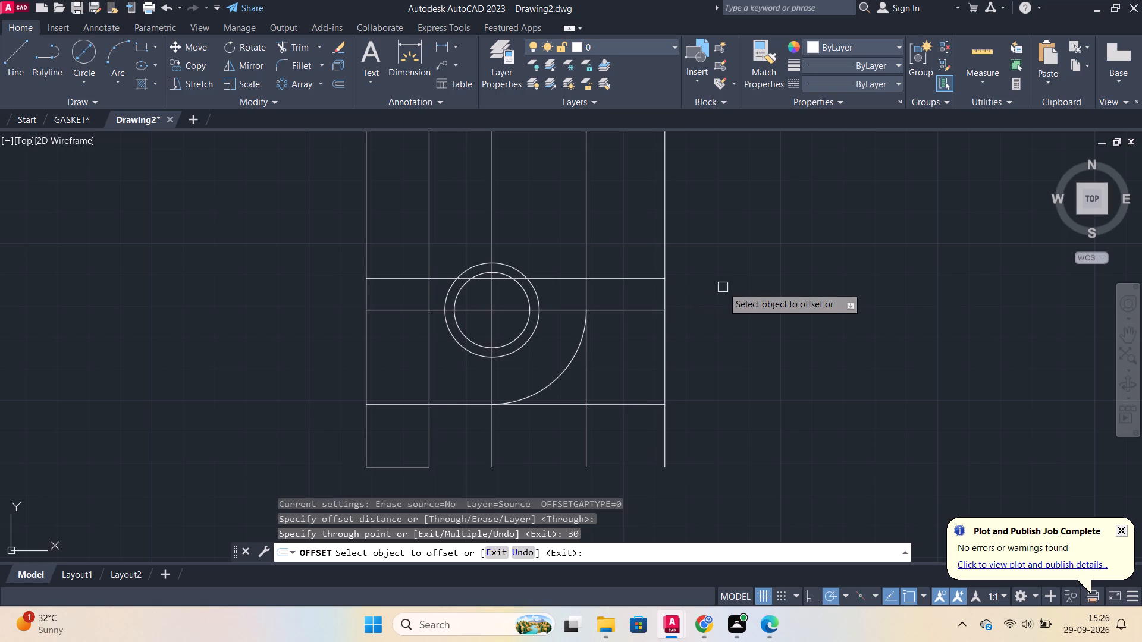
scroll(722, 287, "down", 1)
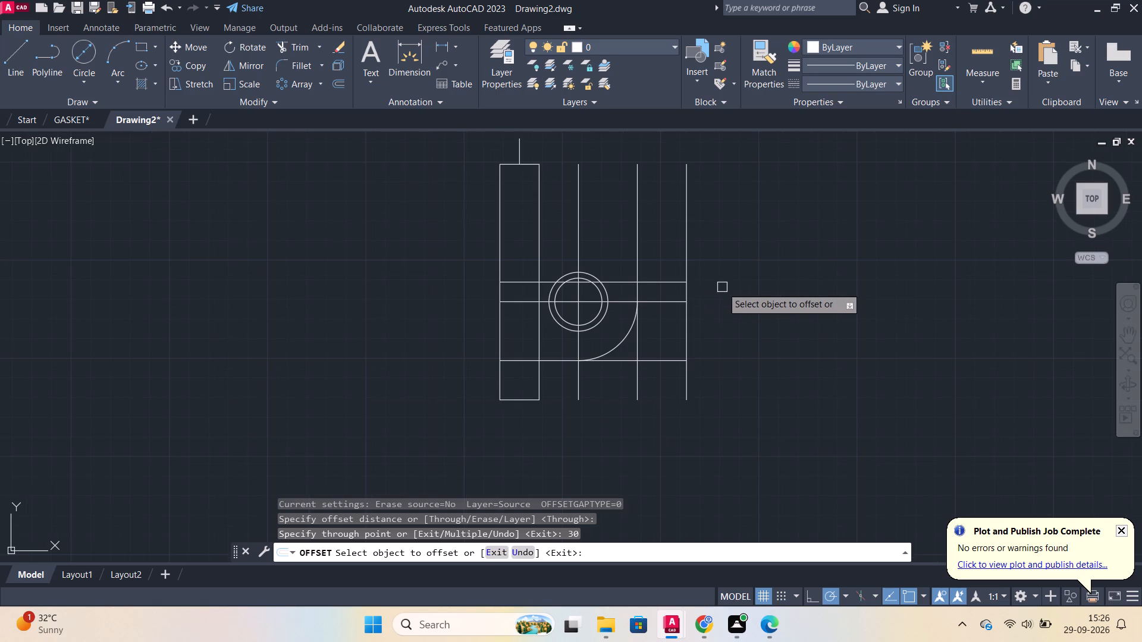
middle_click_drag(701, 246, 723, 288)
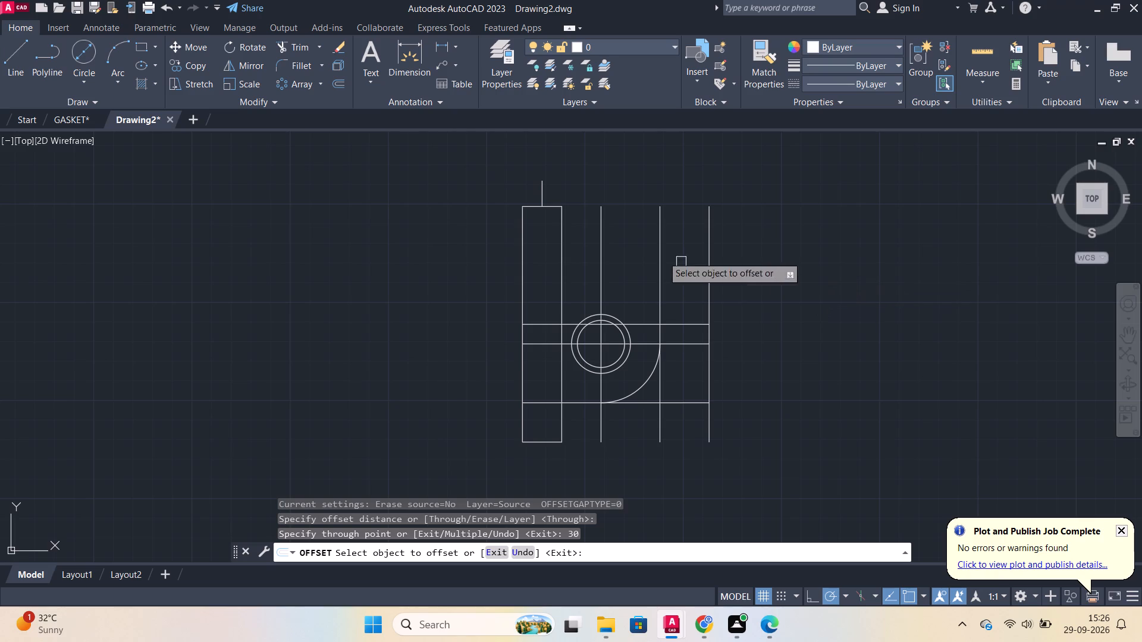
left_click(543, 191)
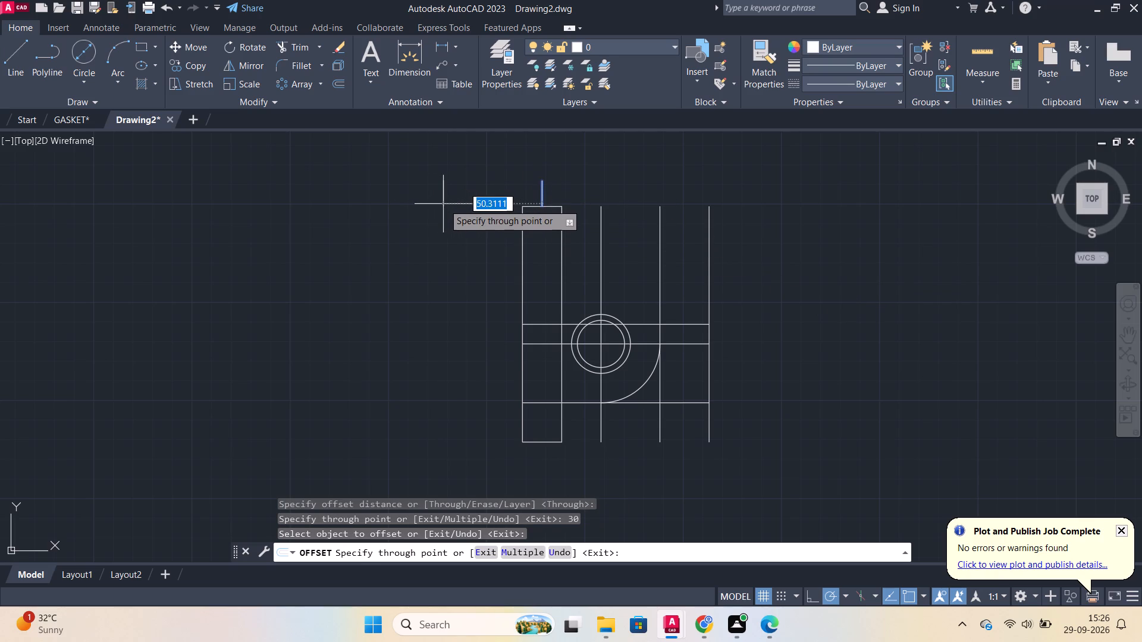
key("Escape")
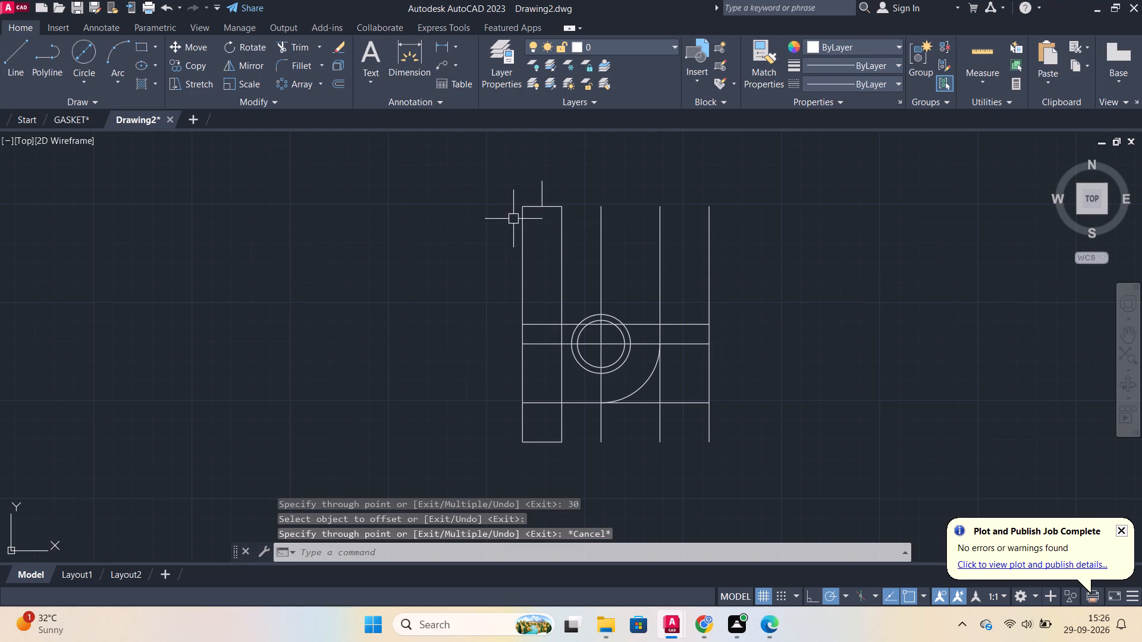
Offset the strip's left vertical edge 35 to the left.
left_click(517, 224)
key("p")
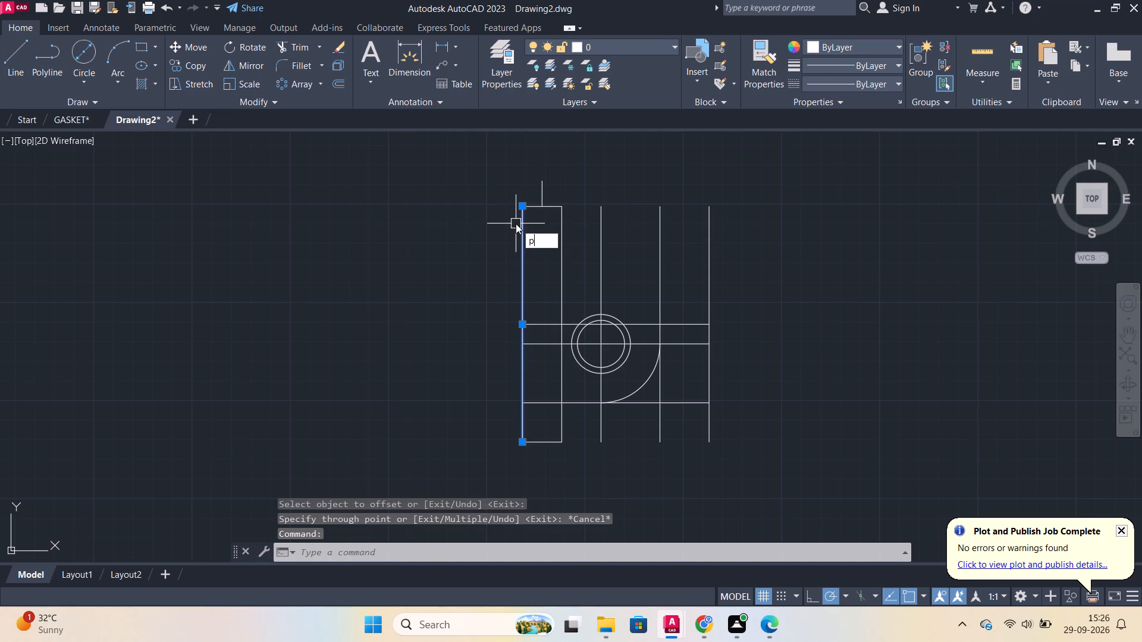
key("BackSpace")
key("o")
key("Return")
key("Return")
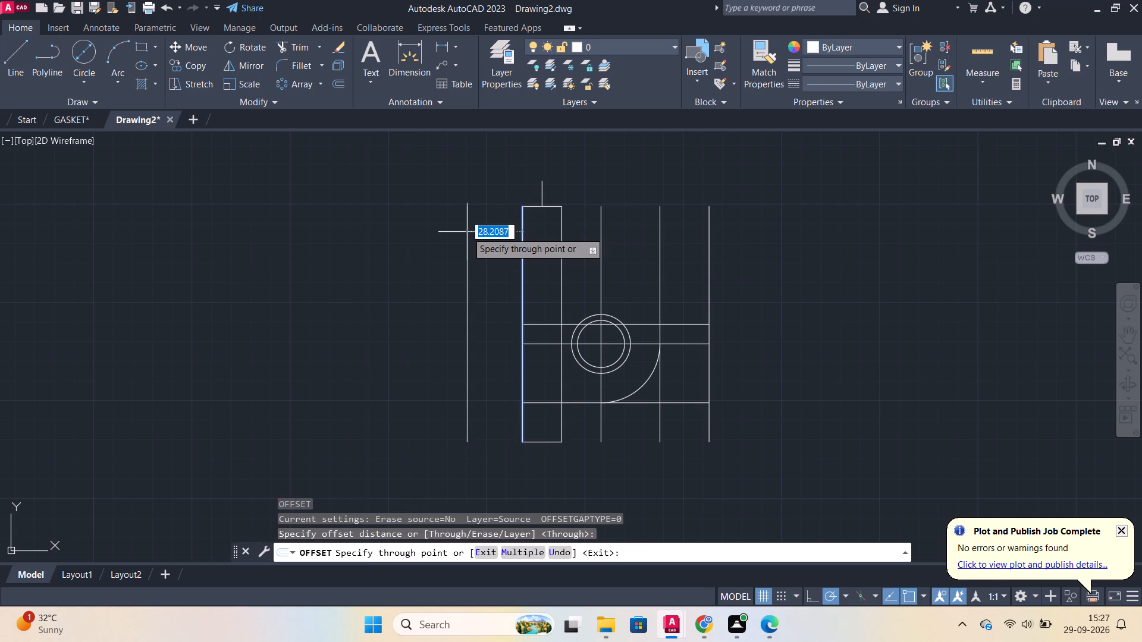
type("35")
key("Return")
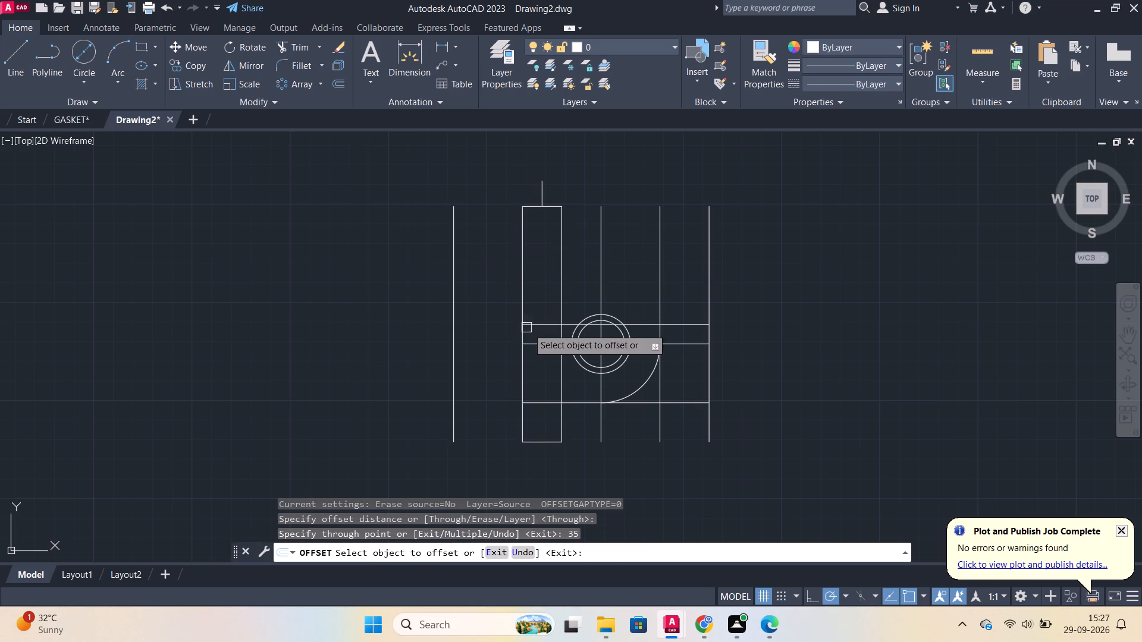
left_click(542, 325)
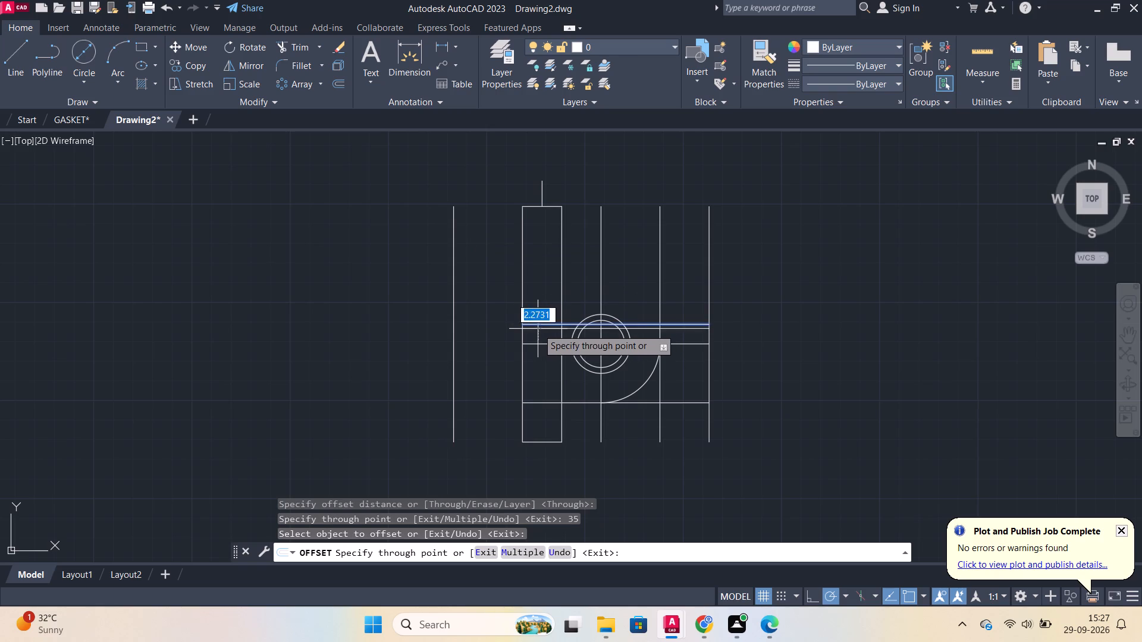
key("Escape")
Lengthen the strip's mid-height horizontal line to the left, well past the vertical line offset 35 from the strip.
left_click(535, 326)
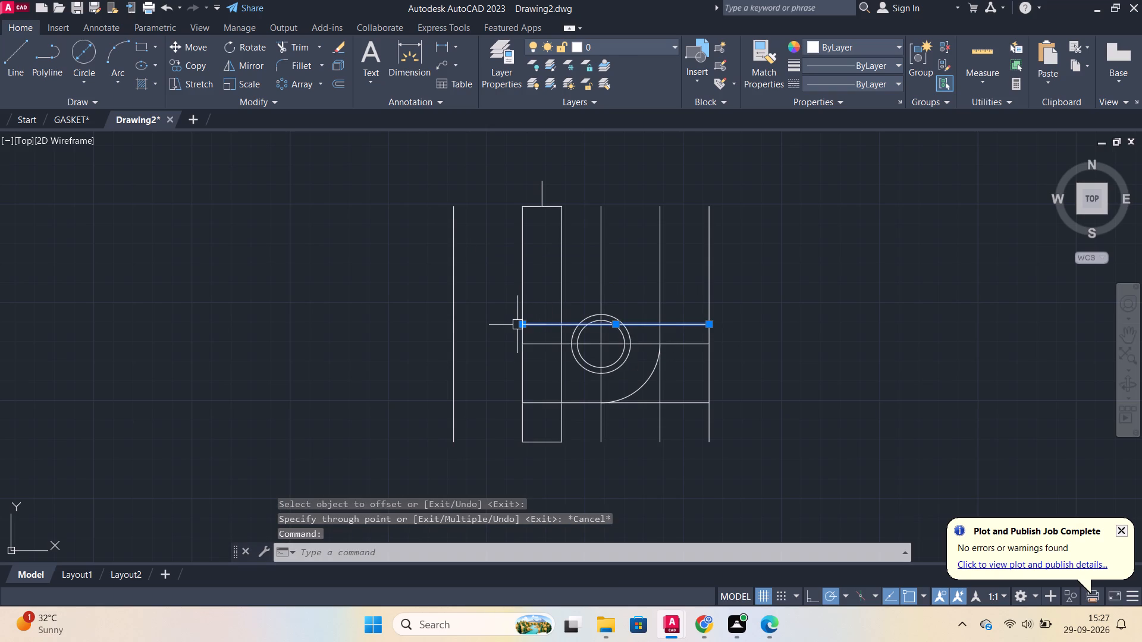
left_click(560, 367)
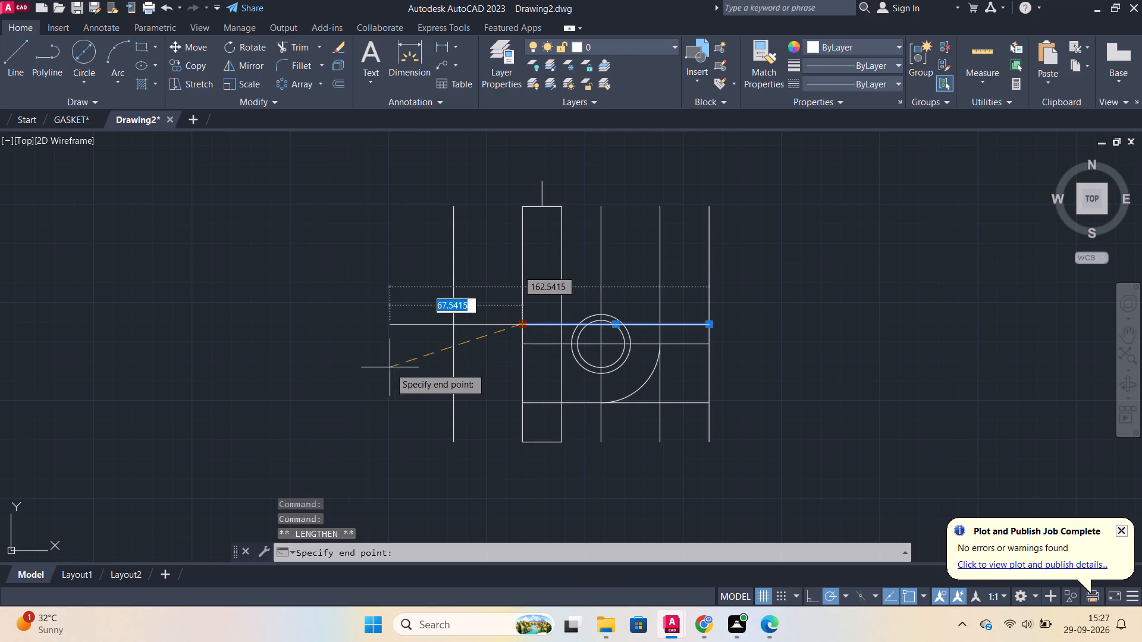
left_click(364, 367)
key("Escape")
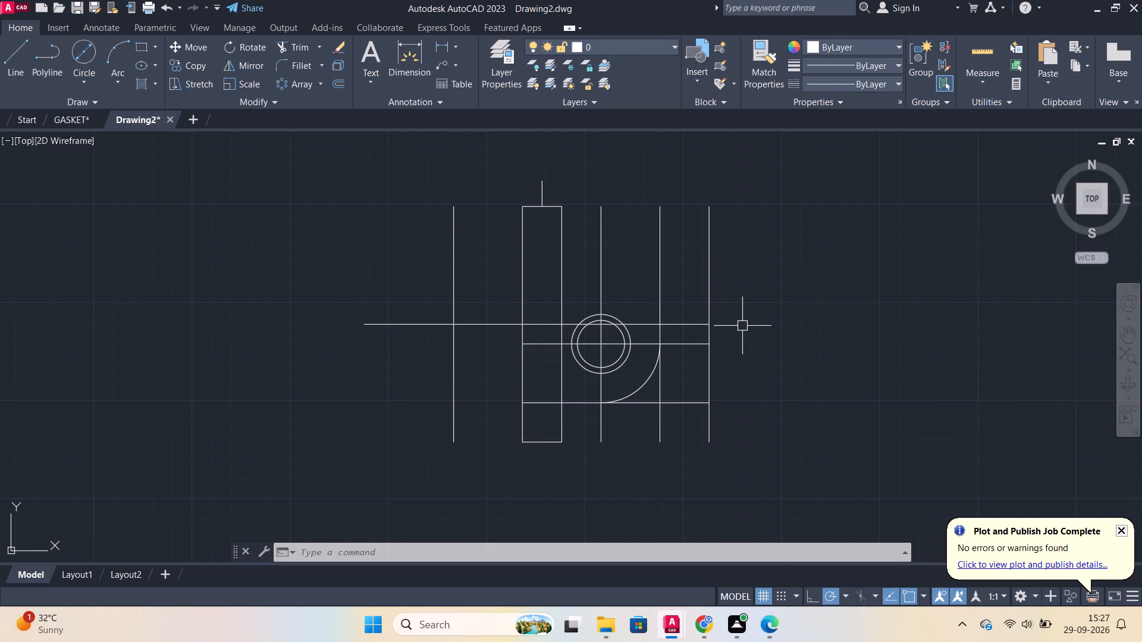
Offset the vertical line on the far left of the strip another 40 to the left.
scroll(742, 326, "up", 1)
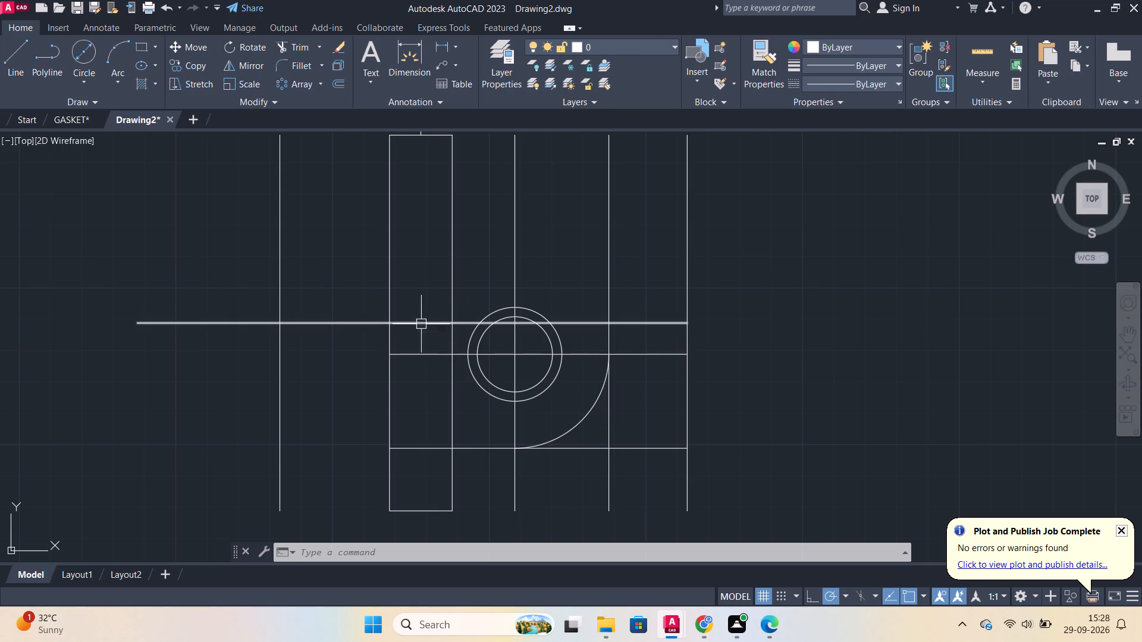
middle_click(322, 294)
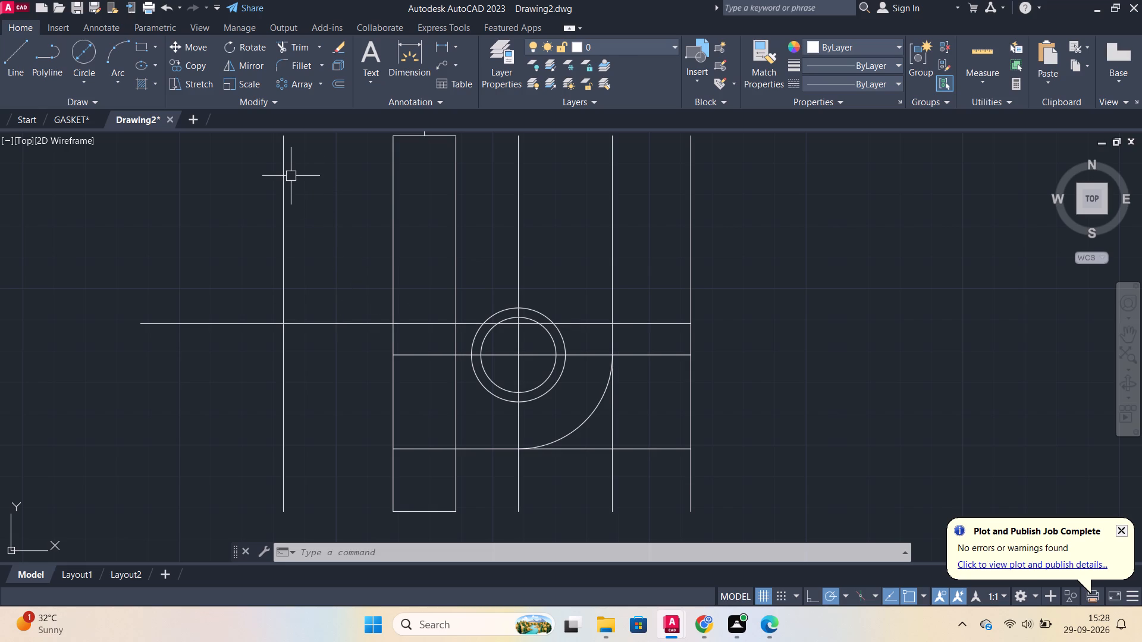
middle_click_drag(320, 190, 352, 288)
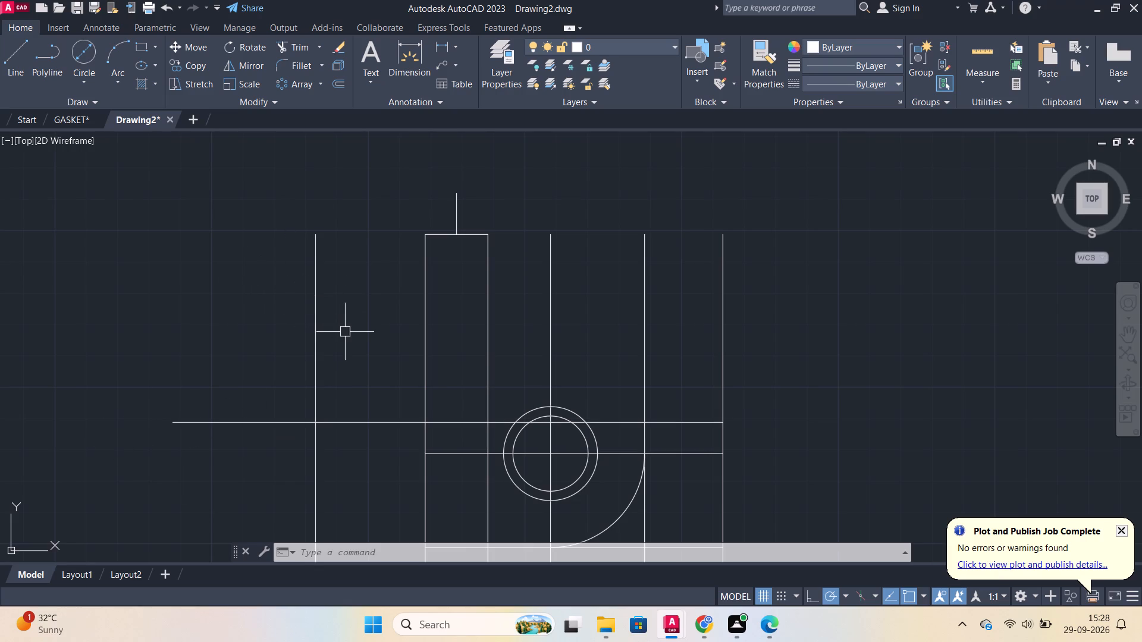
key("o")
key("Return")
key("Return")
left_click(313, 286)
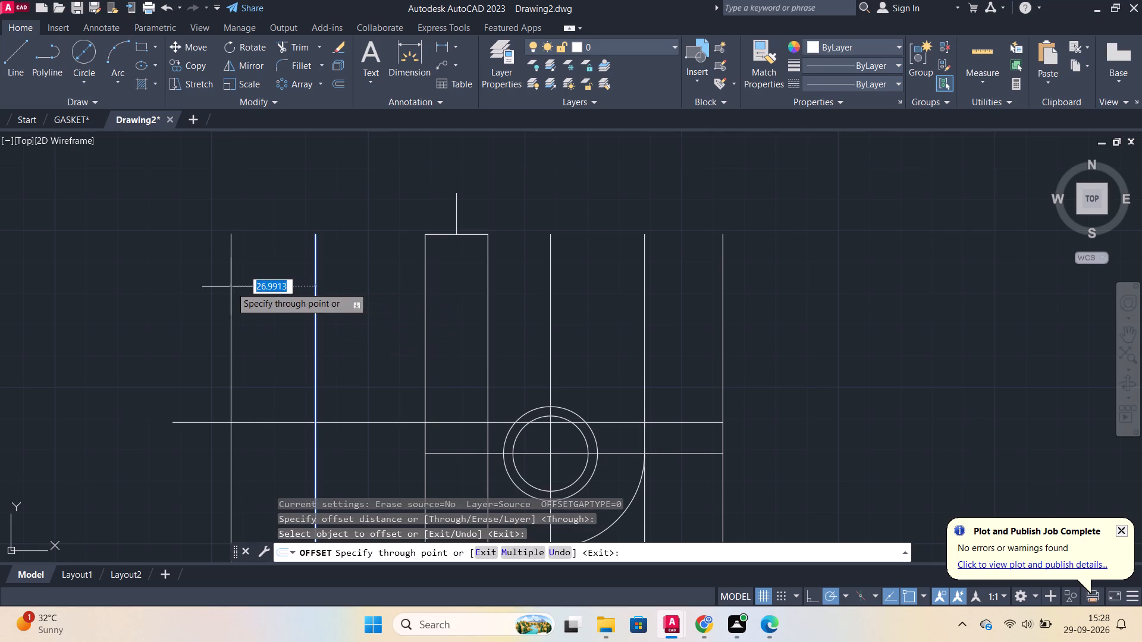
type("40")
key("Return")
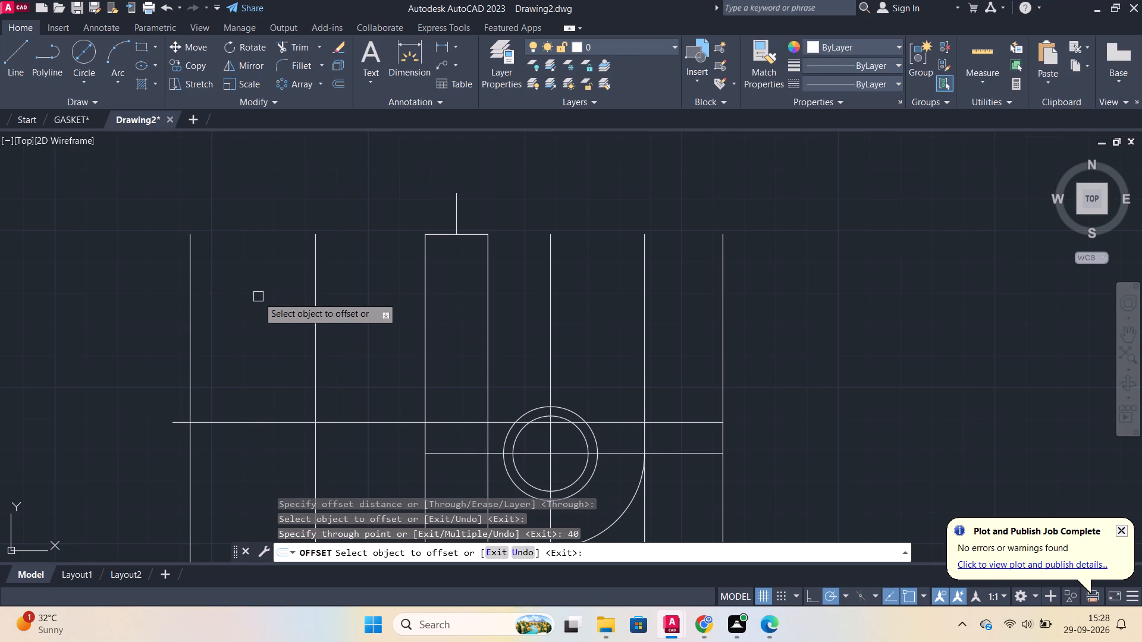
scroll(258, 297, "down", 1)
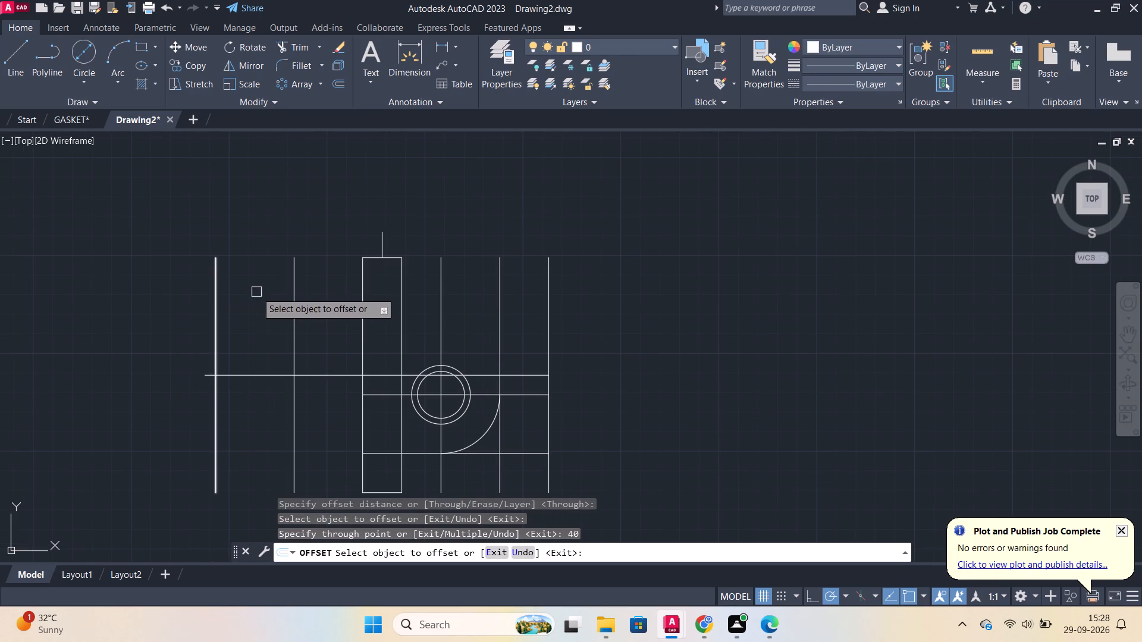
scroll(334, 281, "up", 1)
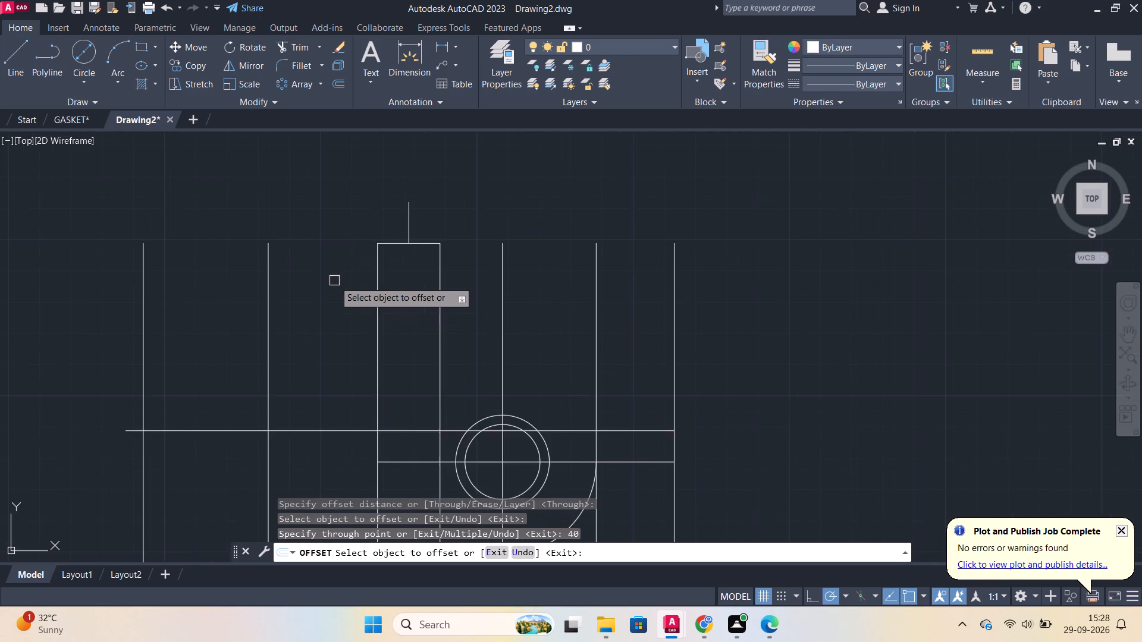
middle_click_drag(346, 281, 388, 281)
key("grave")
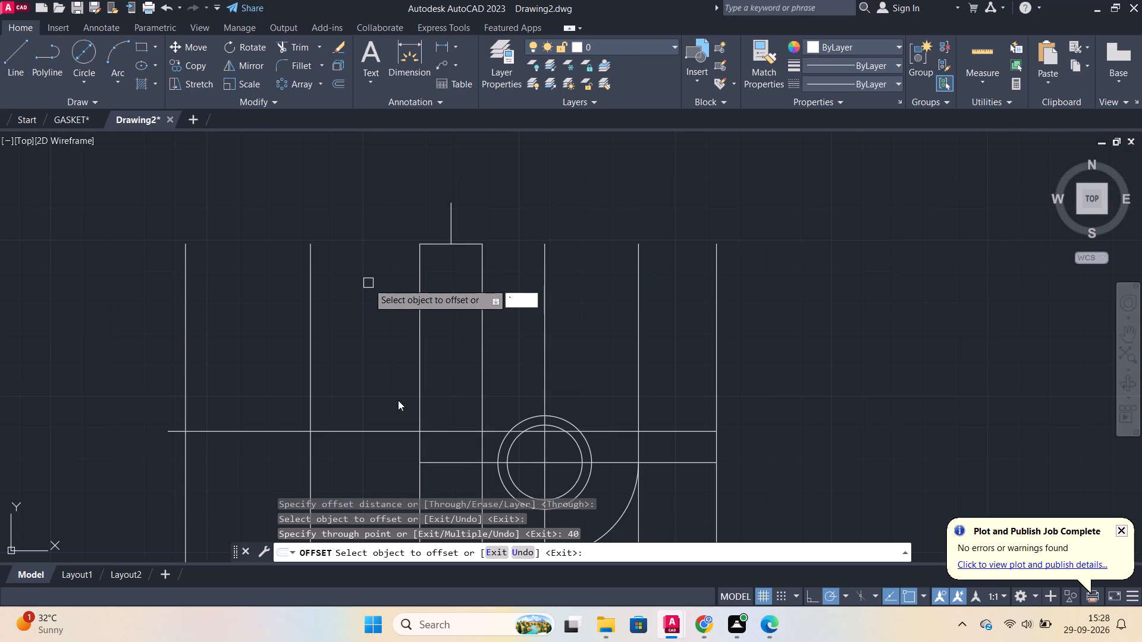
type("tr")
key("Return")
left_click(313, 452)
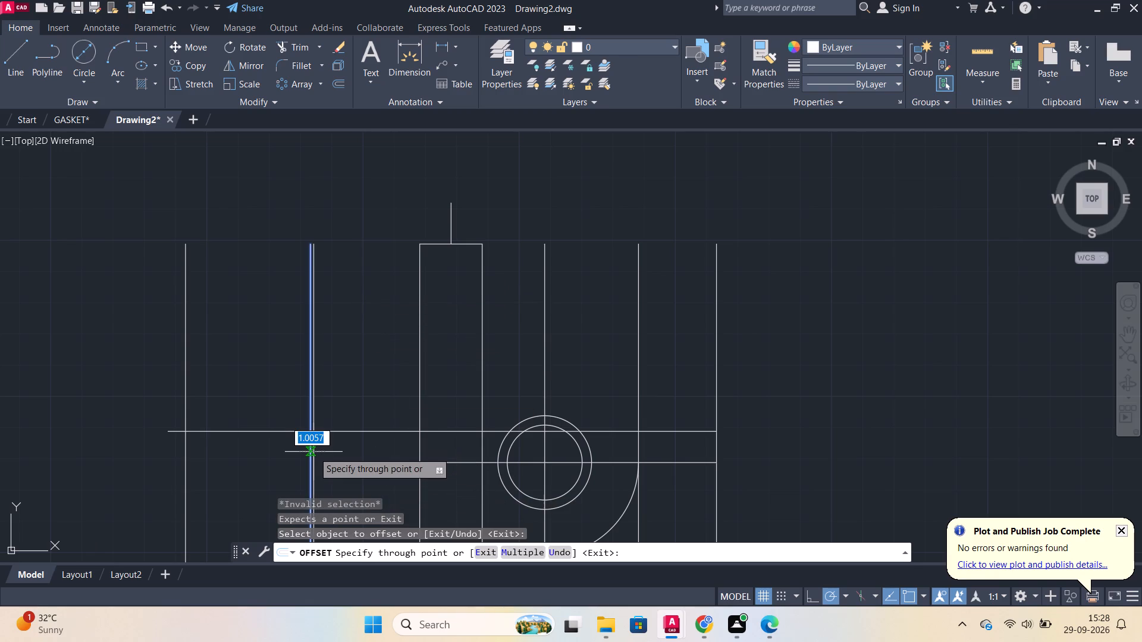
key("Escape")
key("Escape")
Trim the two far-left verticals below the mid-height horizontal line, and that line's pieces outside them up to the strip.
type("tr")
key("Return")
left_click(306, 455)
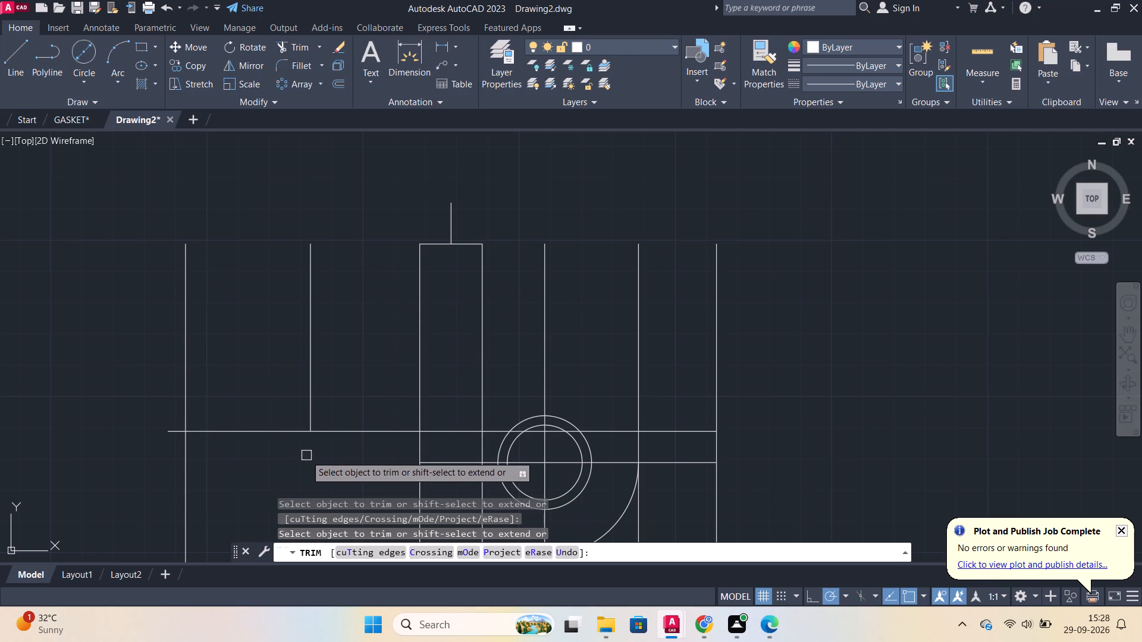
left_click(189, 466)
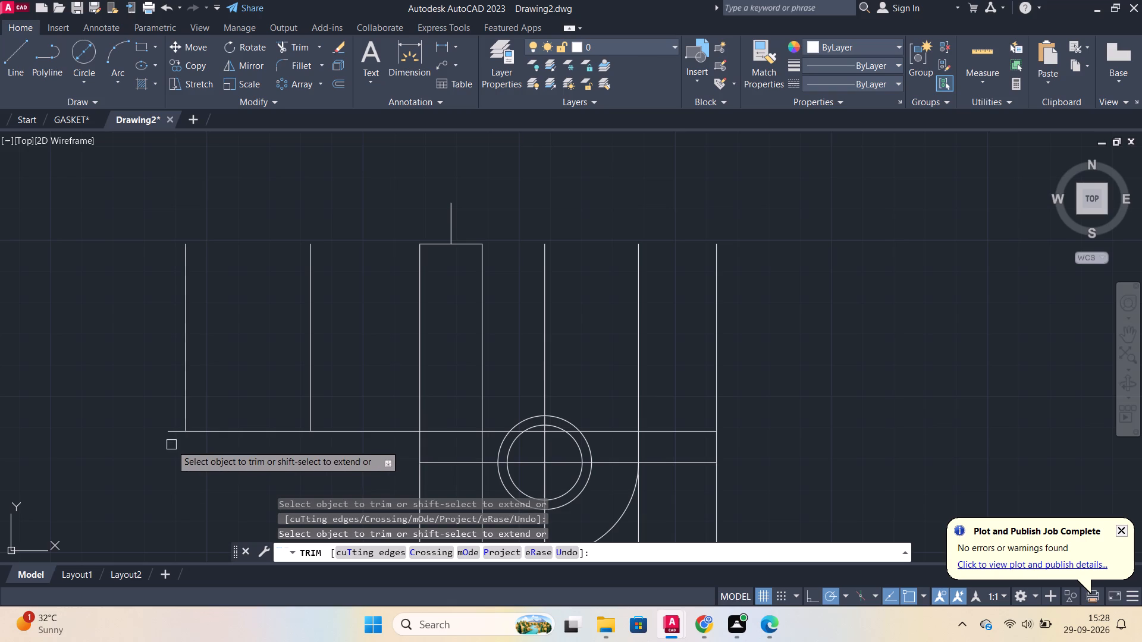
left_click(171, 436)
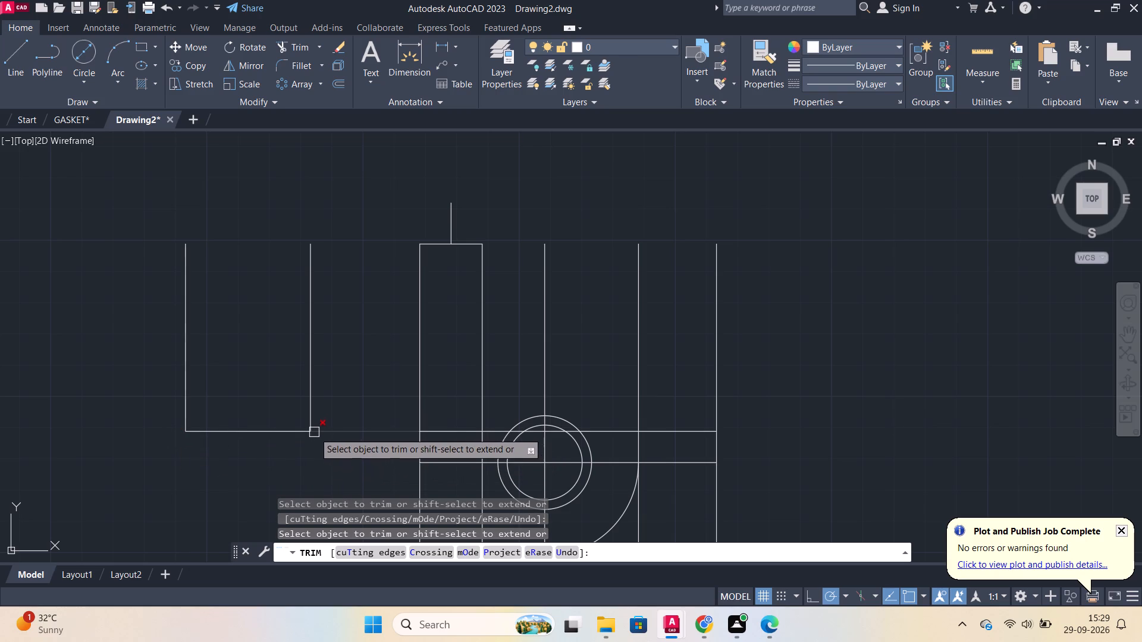
left_click(321, 431)
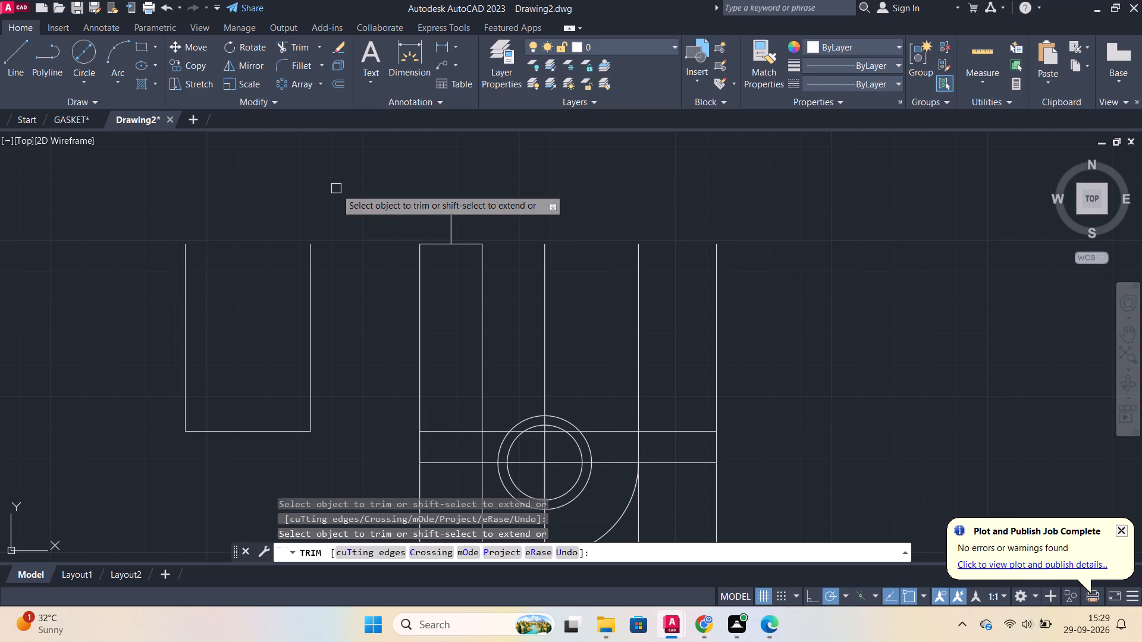
key("Escape")
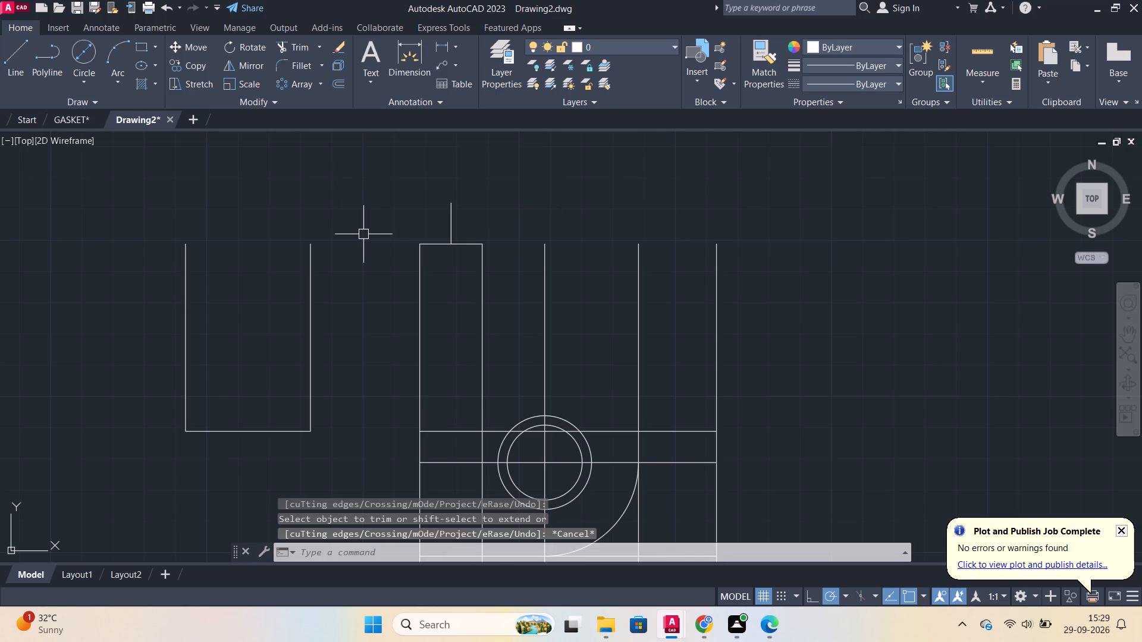
Offset the horizontal line joining the two far-left verticals 50 upward.
key("o")
key("Return")
key("Return")
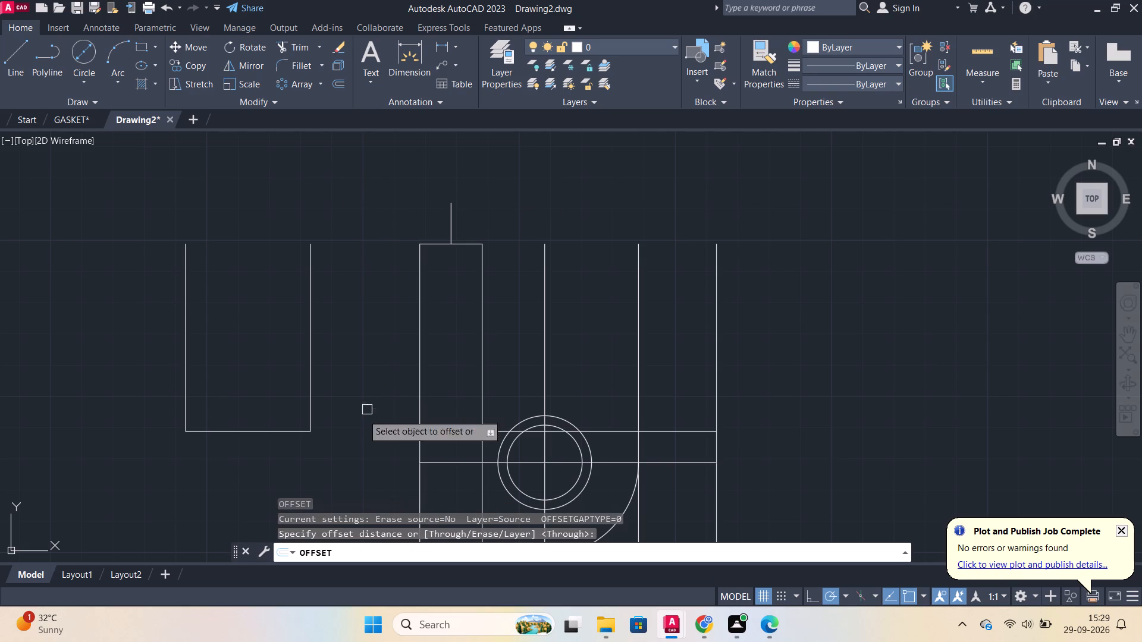
left_click(280, 436)
type("50")
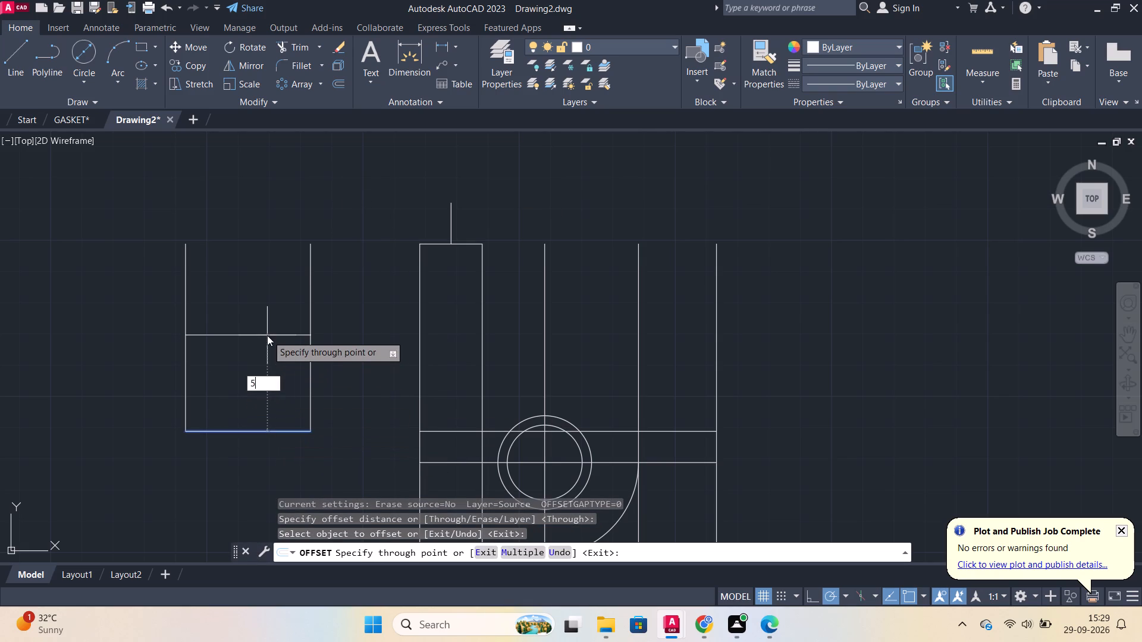
key("Return")
key("Escape")
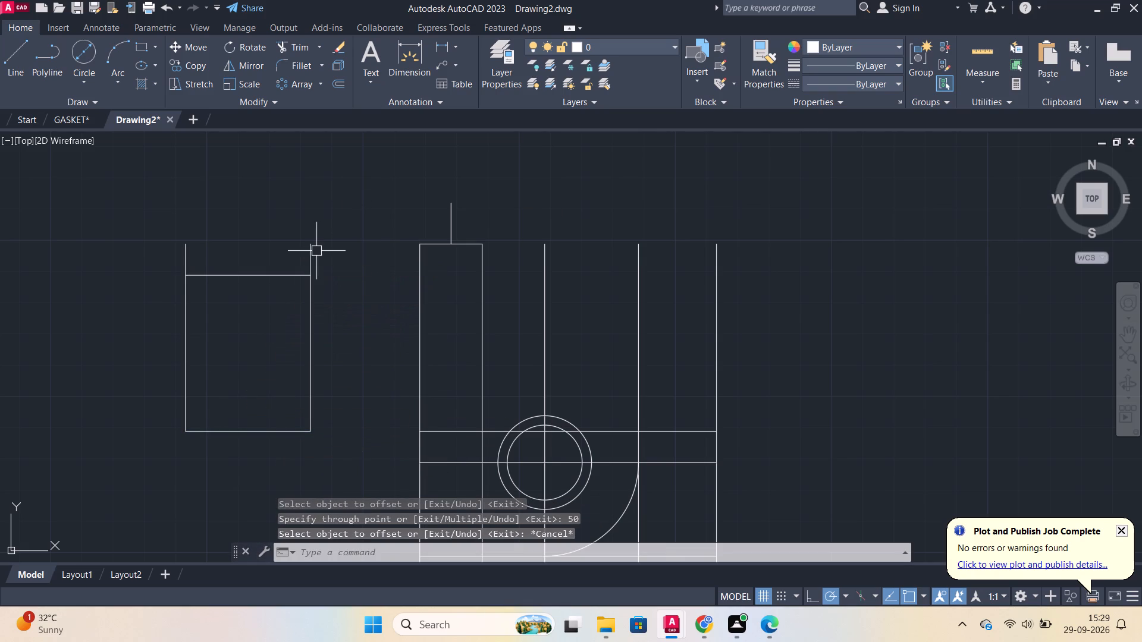
Trim the ends of both far-left verticals above the upper horizontal line to close the rectangle.
type("tr")
key("Return")
left_click(312, 249)
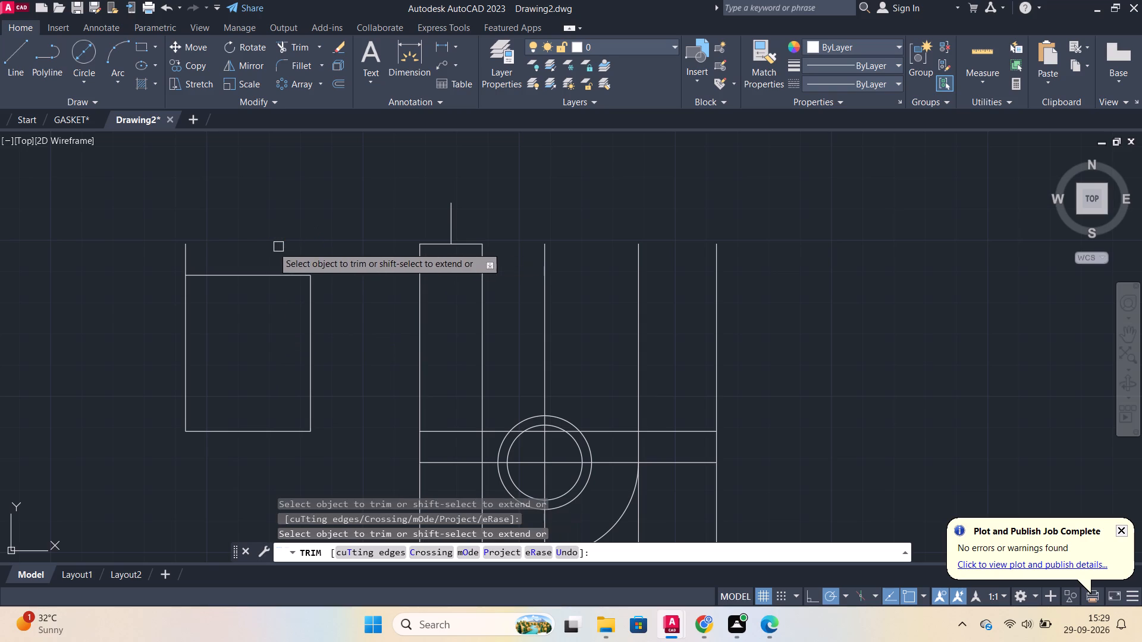
left_click(187, 256)
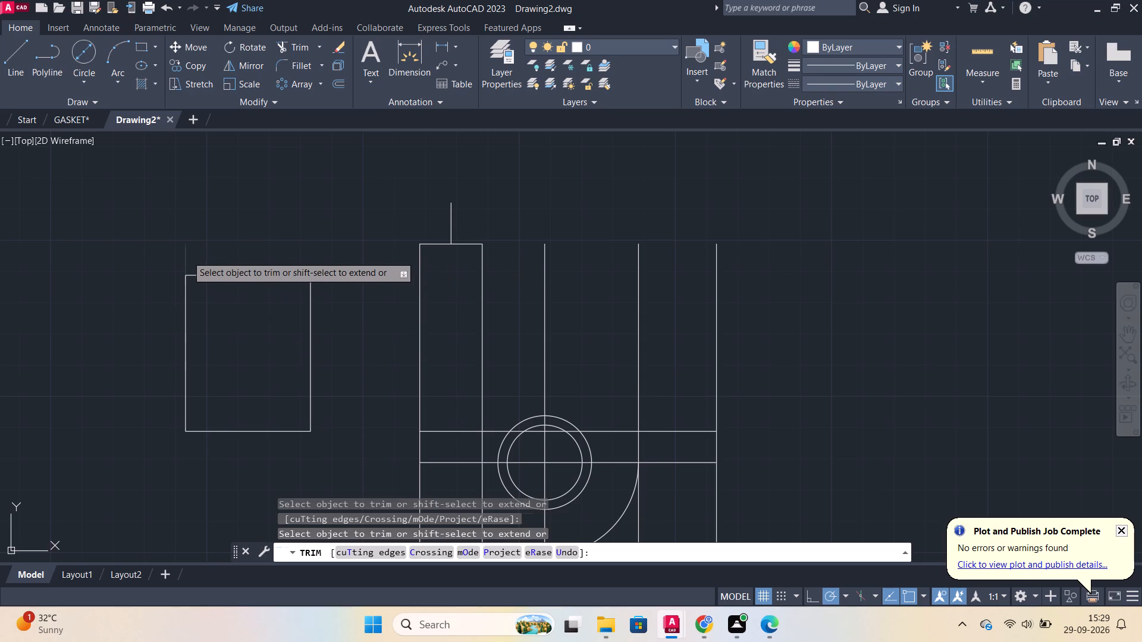
scroll(238, 228, "down", 1)
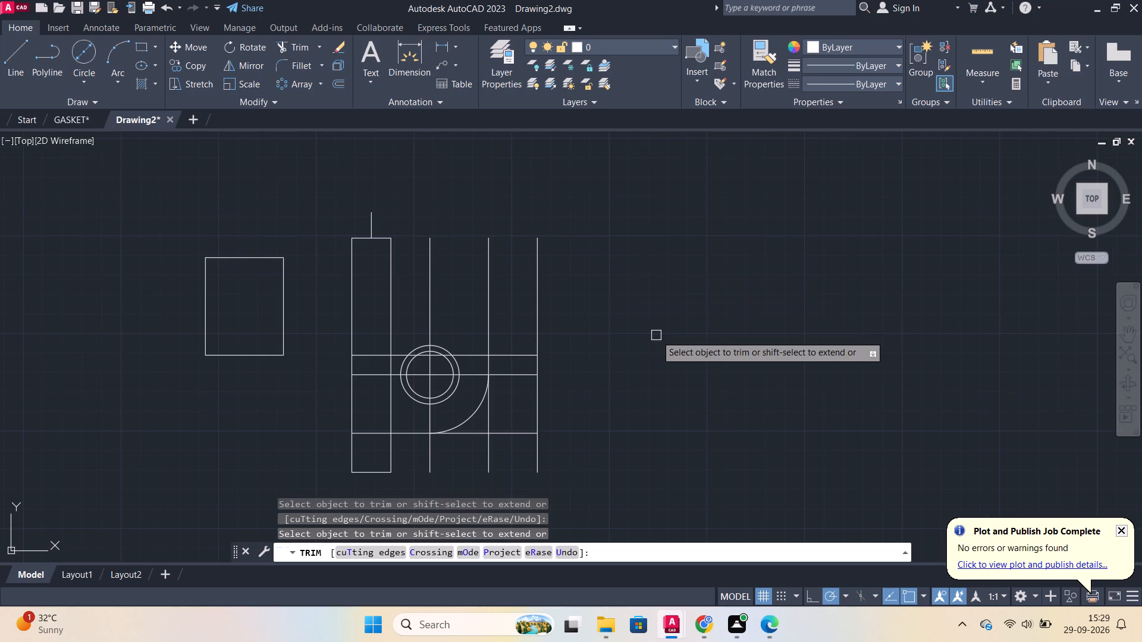
key("Escape")
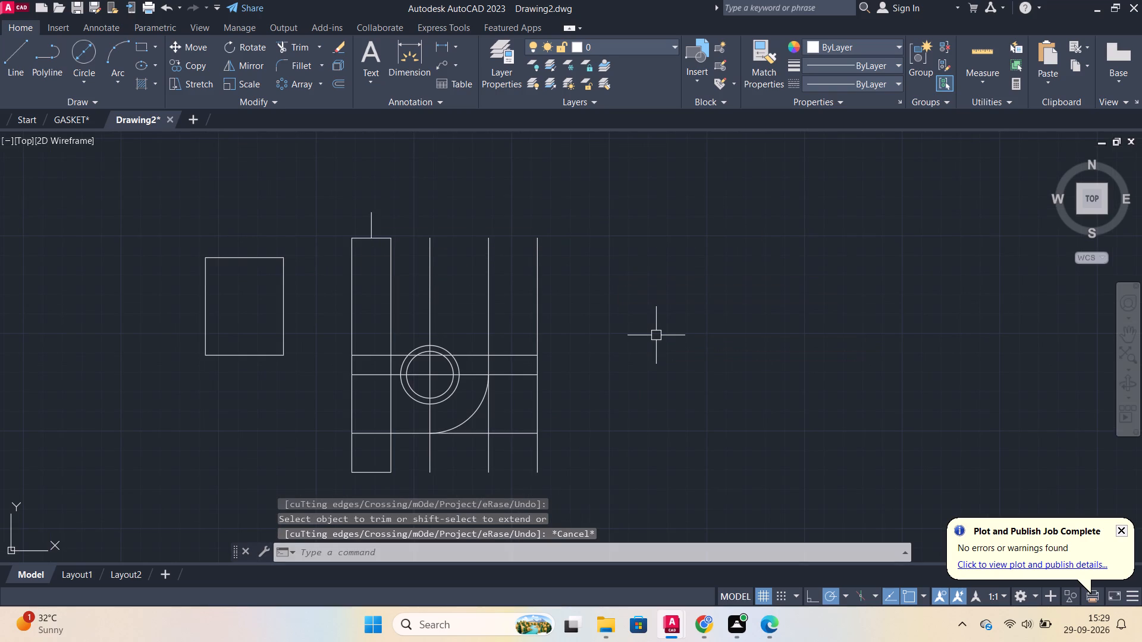
Fillet the upper-left and lower-left corners of the 40 by 50 rectangle with radius 10.
key("f")
key("Return")
key("r")
key("Return")
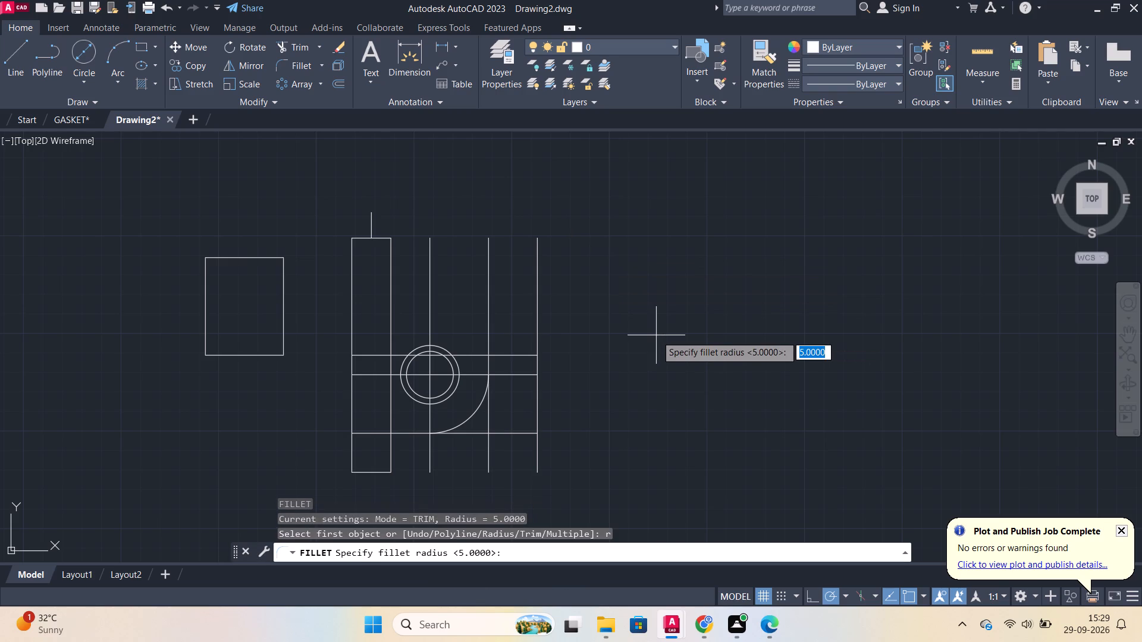
type("10")
key("Return")
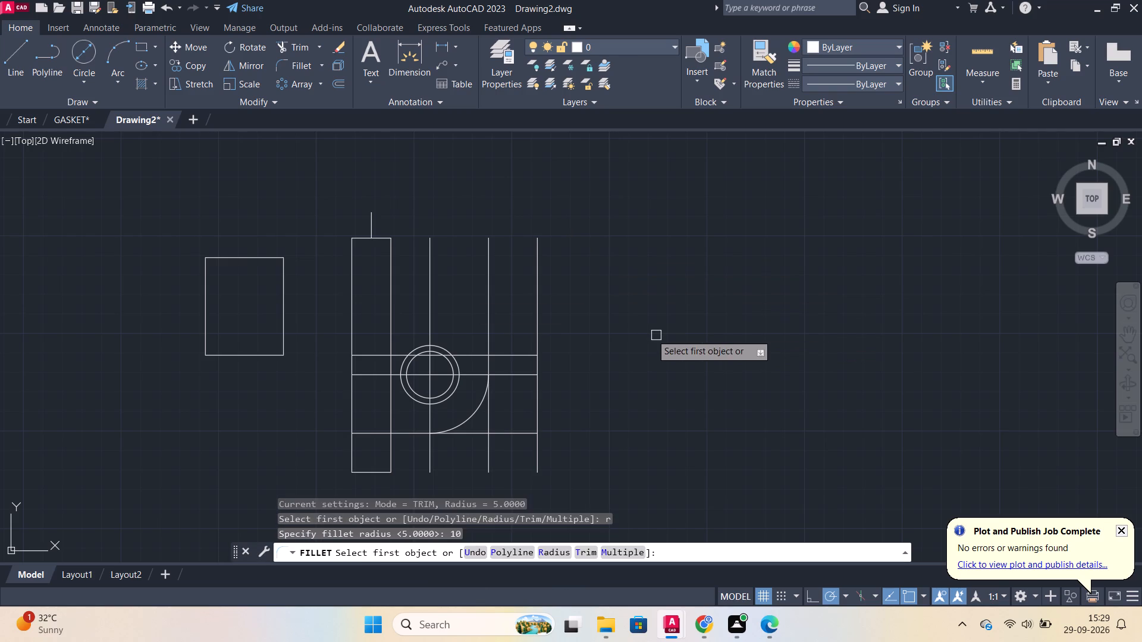
left_click(221, 255)
left_click(201, 275)
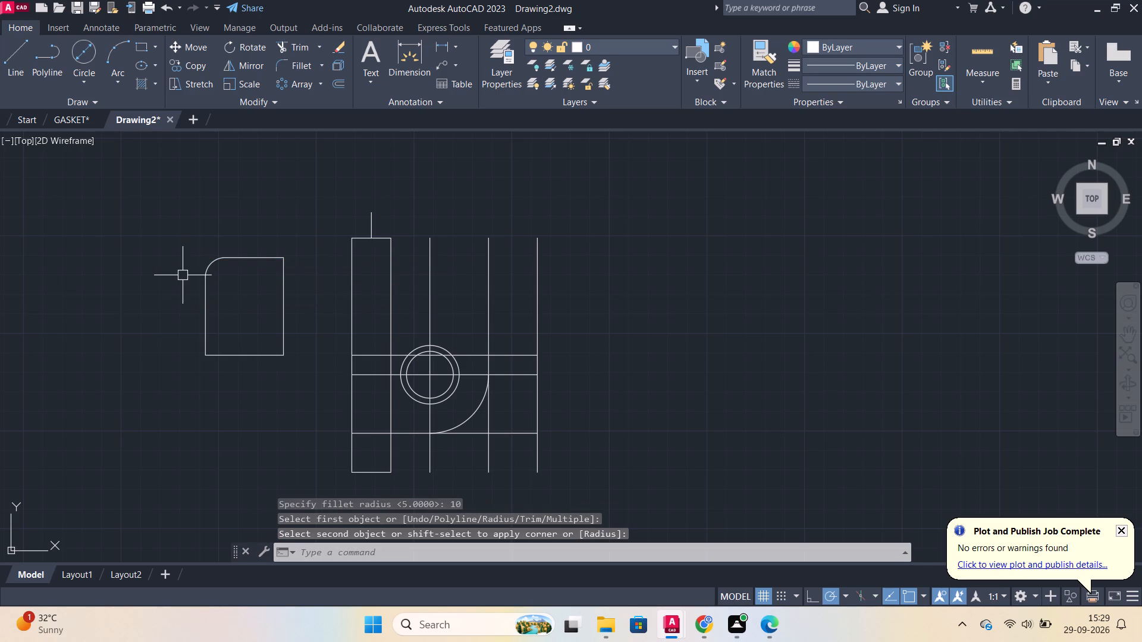
key("space")
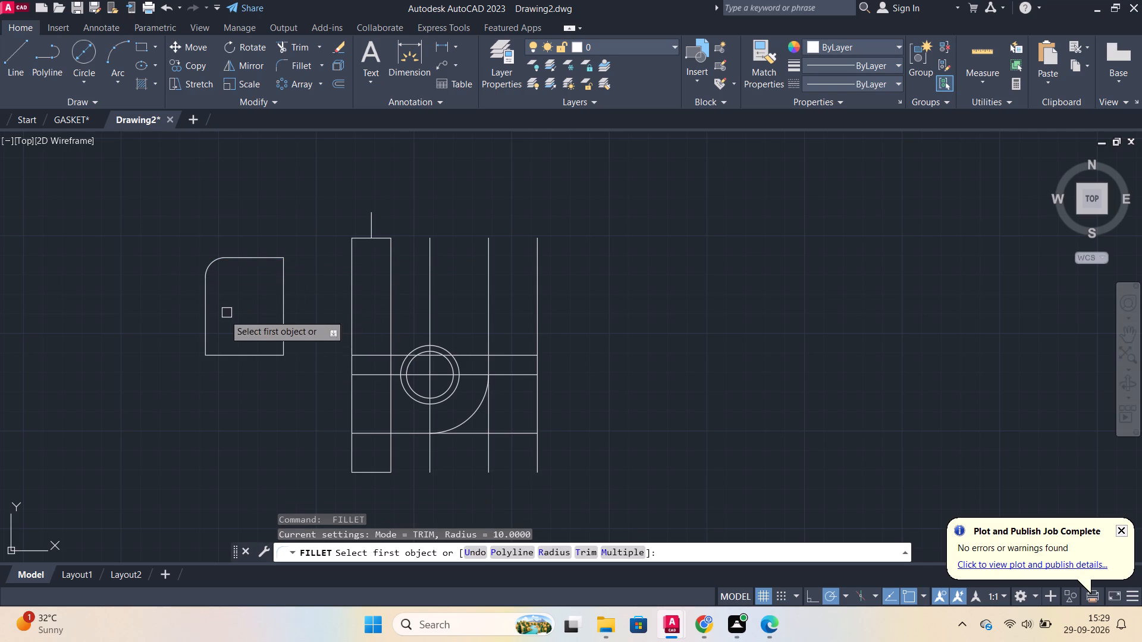
left_click(206, 324)
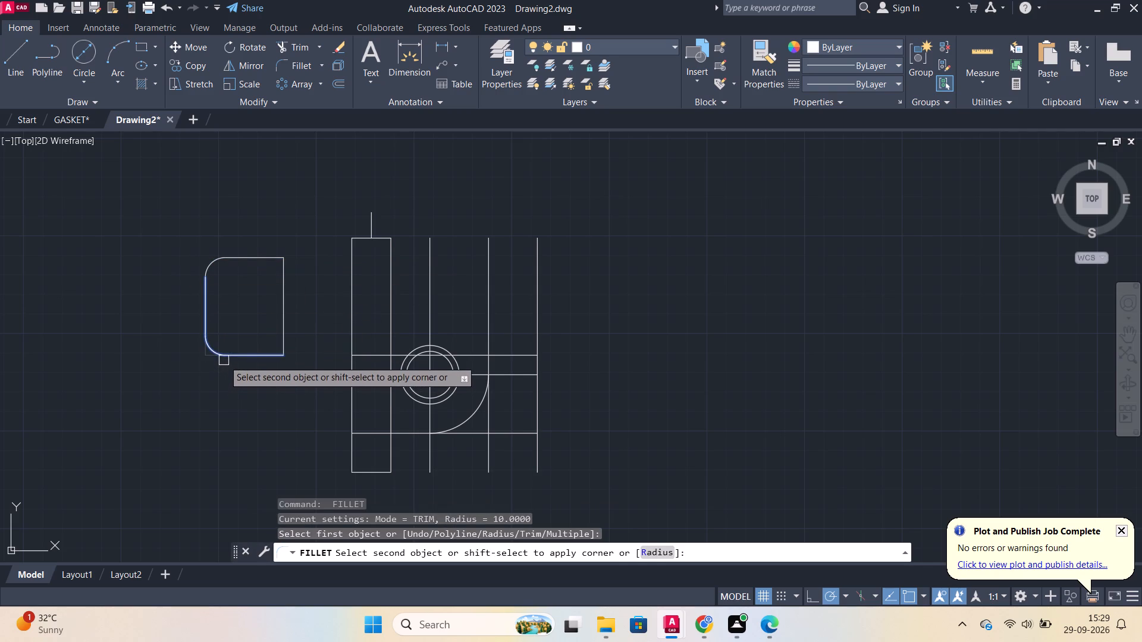
left_click(224, 360)
scroll(190, 377, "up", 1)
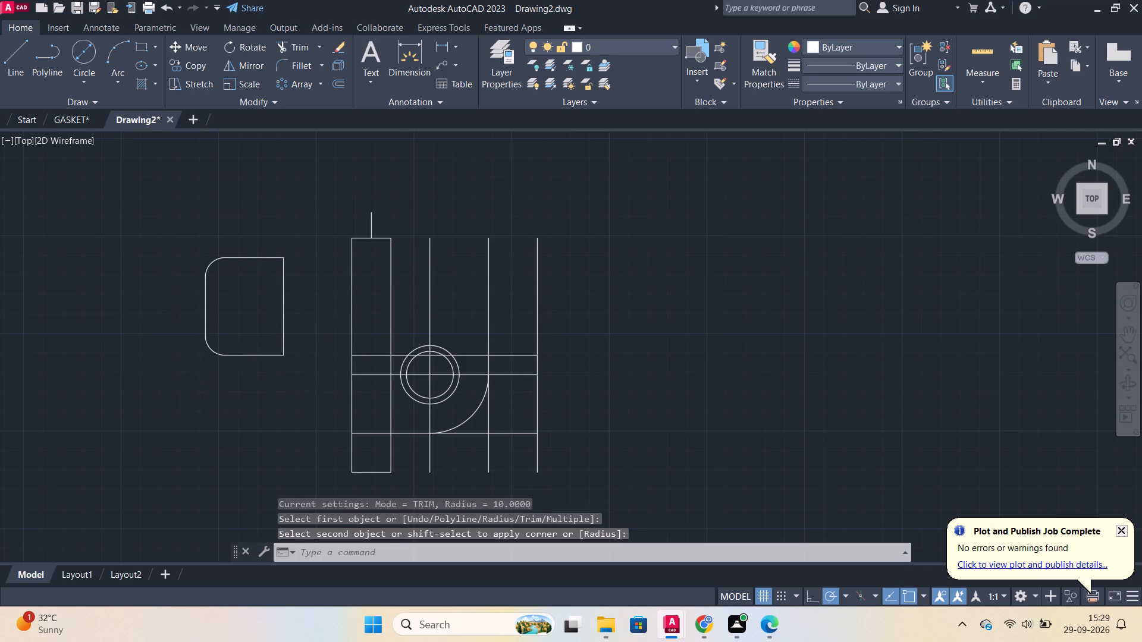
key("Escape")
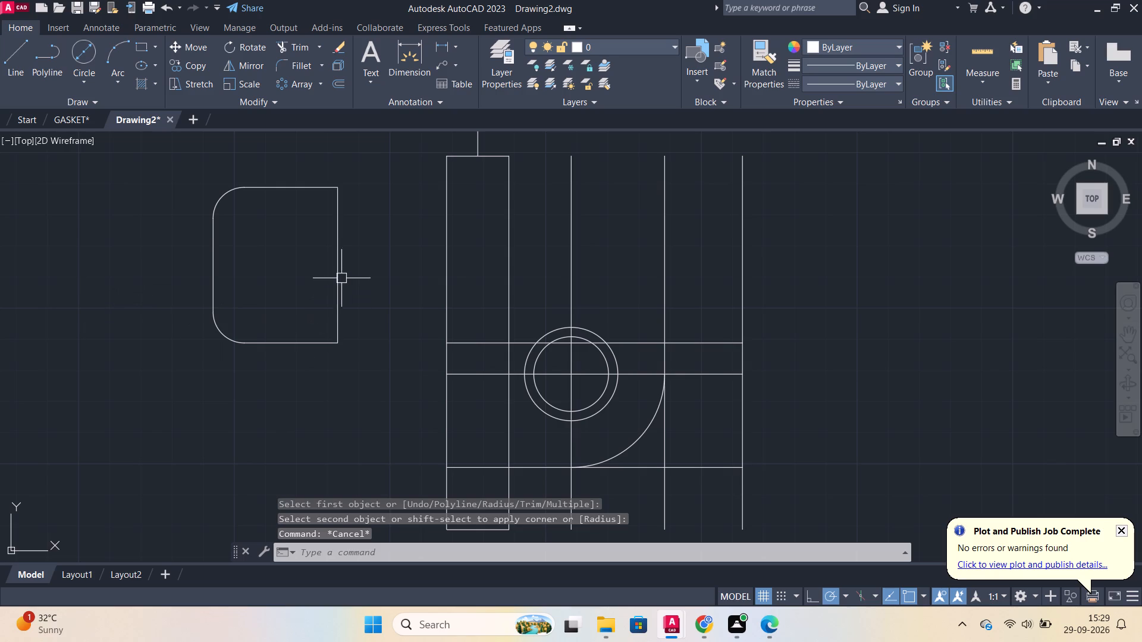
Offset the right edge of the filleted rectangle 20 to the left, inside the shape.
left_click(341, 278)
key("o")
key("Return")
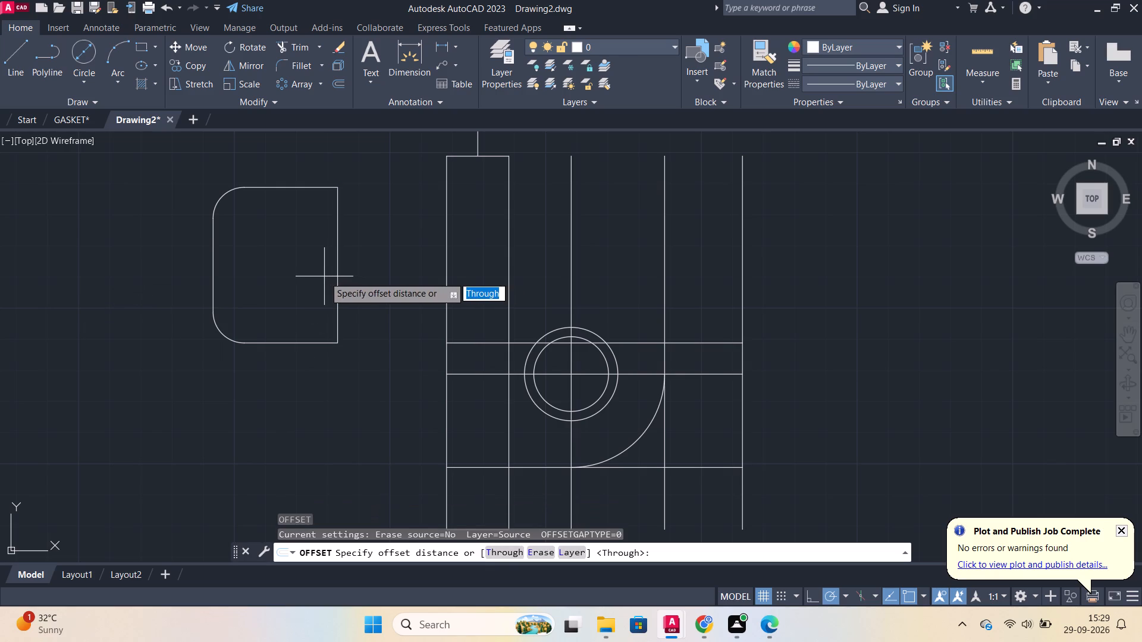
key("Return")
type("20")
key("Return")
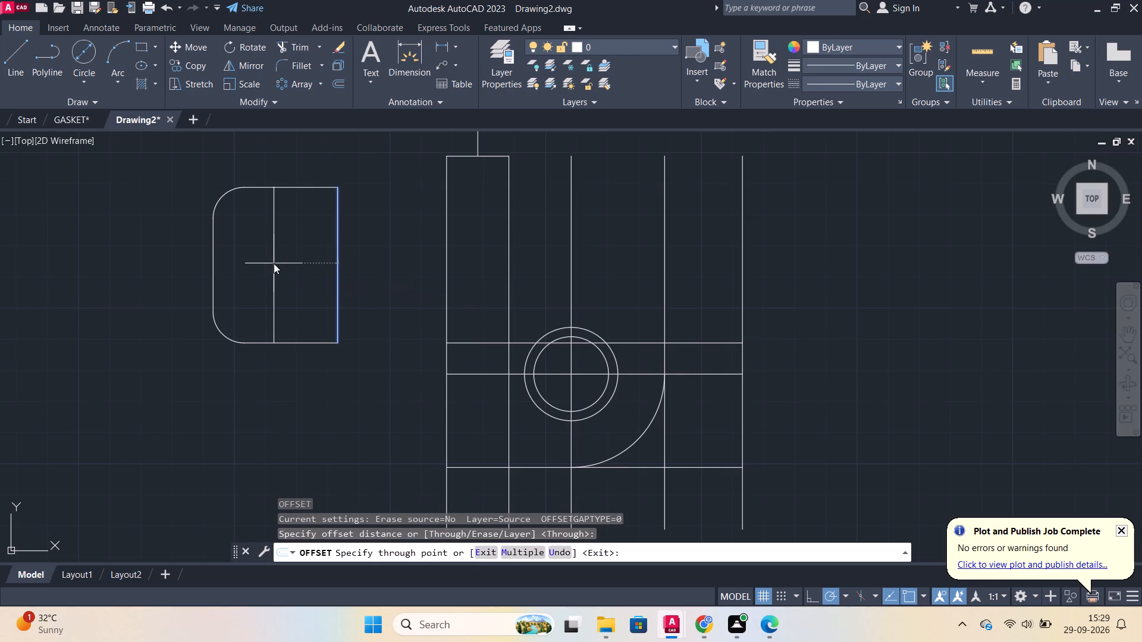
key("Escape")
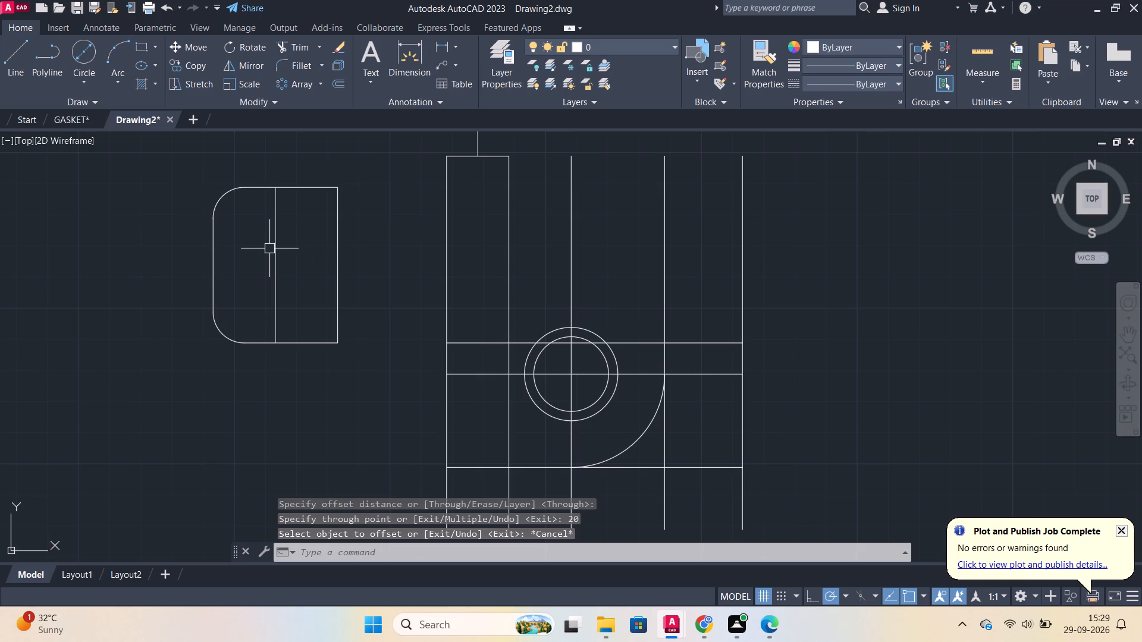
Draw a horizontal line from the midpoint of the filleted rectangle's right edge to just beyond its left edge.
key("l")
key("Return")
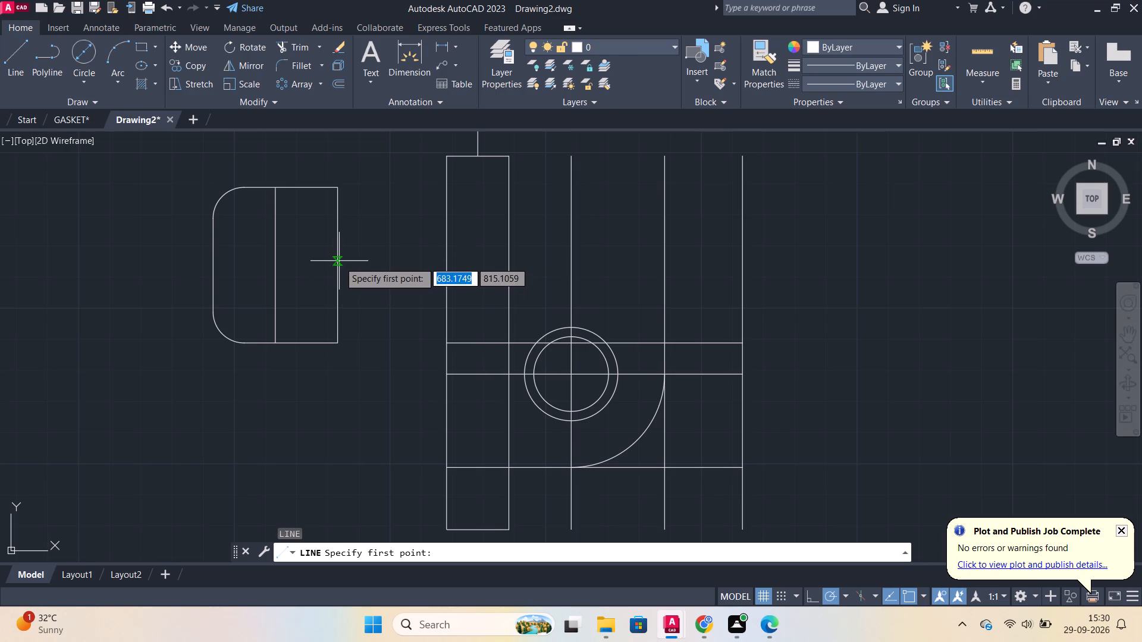
left_click(339, 262)
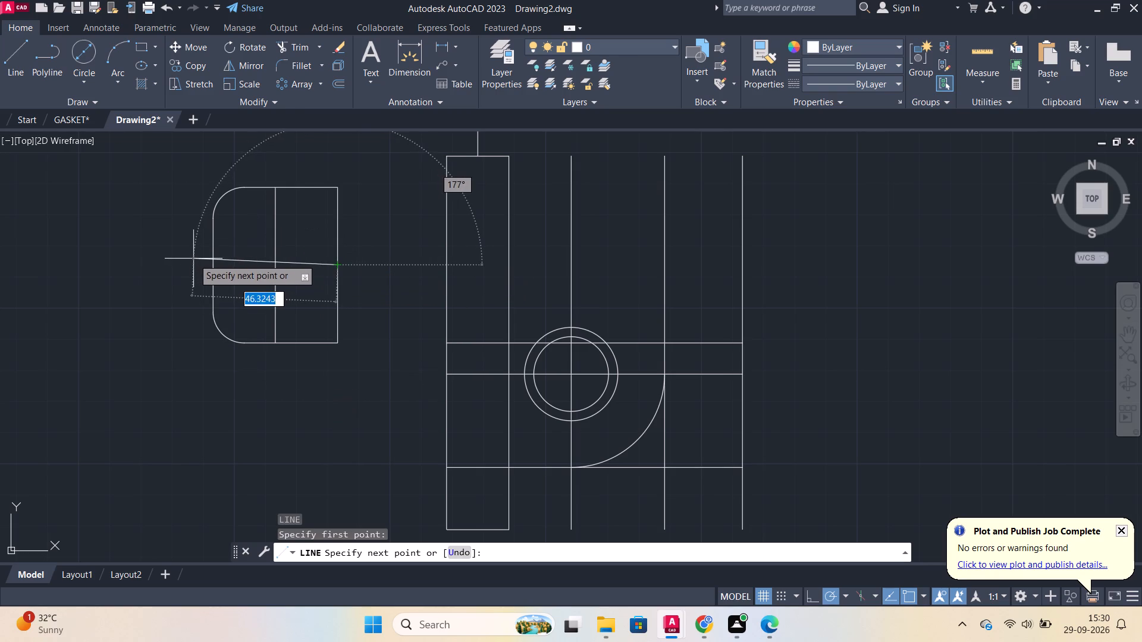
left_click(189, 265)
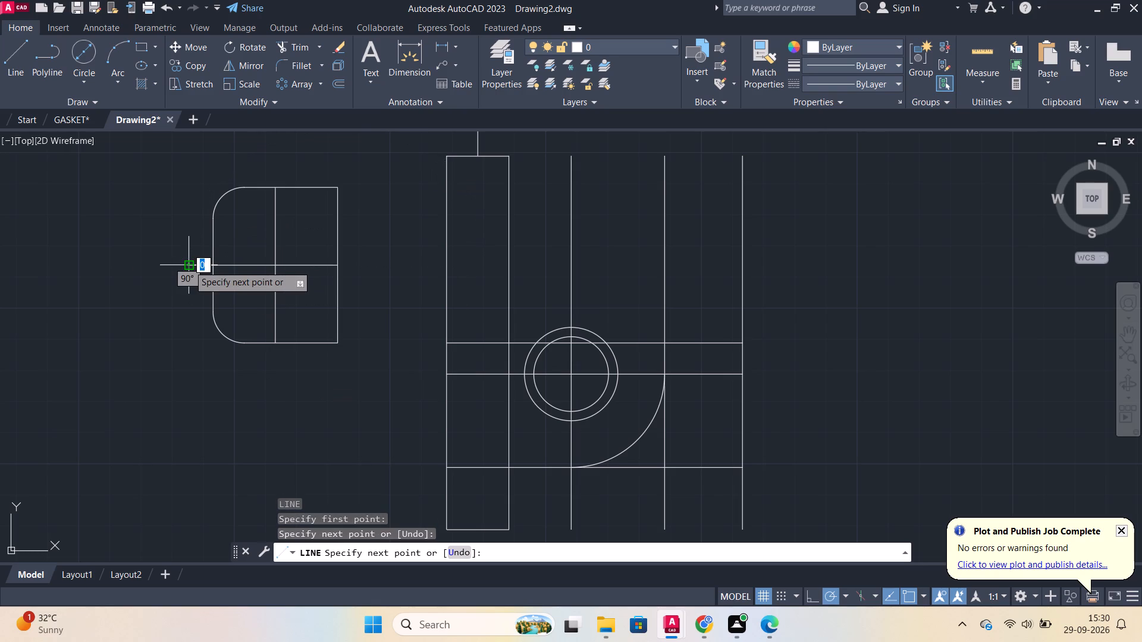
key("Escape")
Offset the filleted rectangle's horizontal centre line 15 upward and 15 downward.
left_click(305, 263)
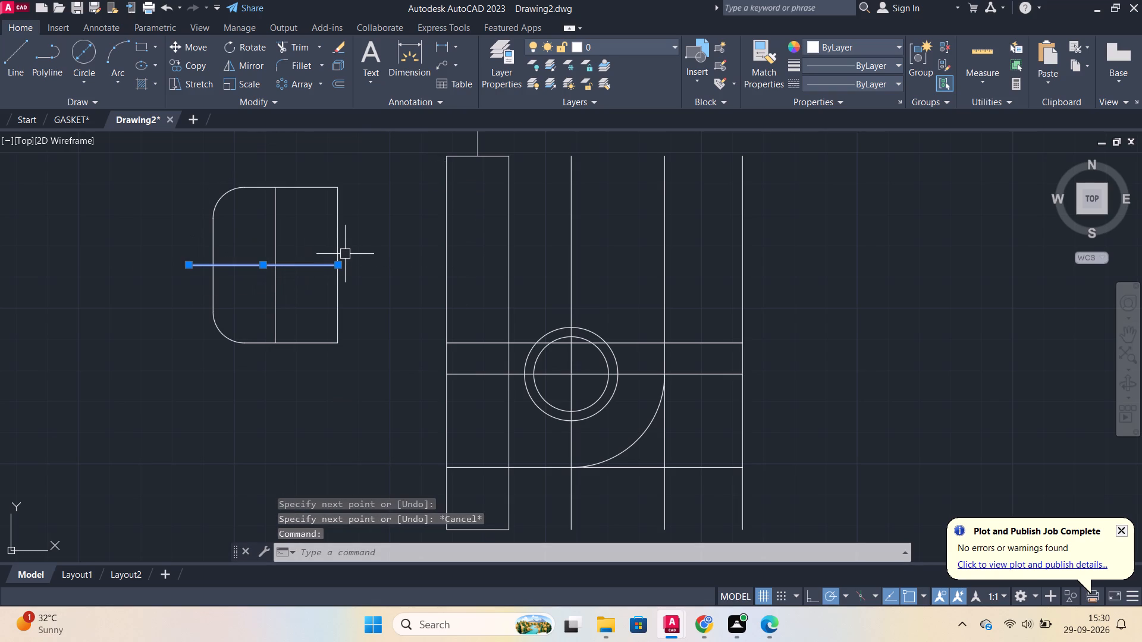
key("o")
key("Return")
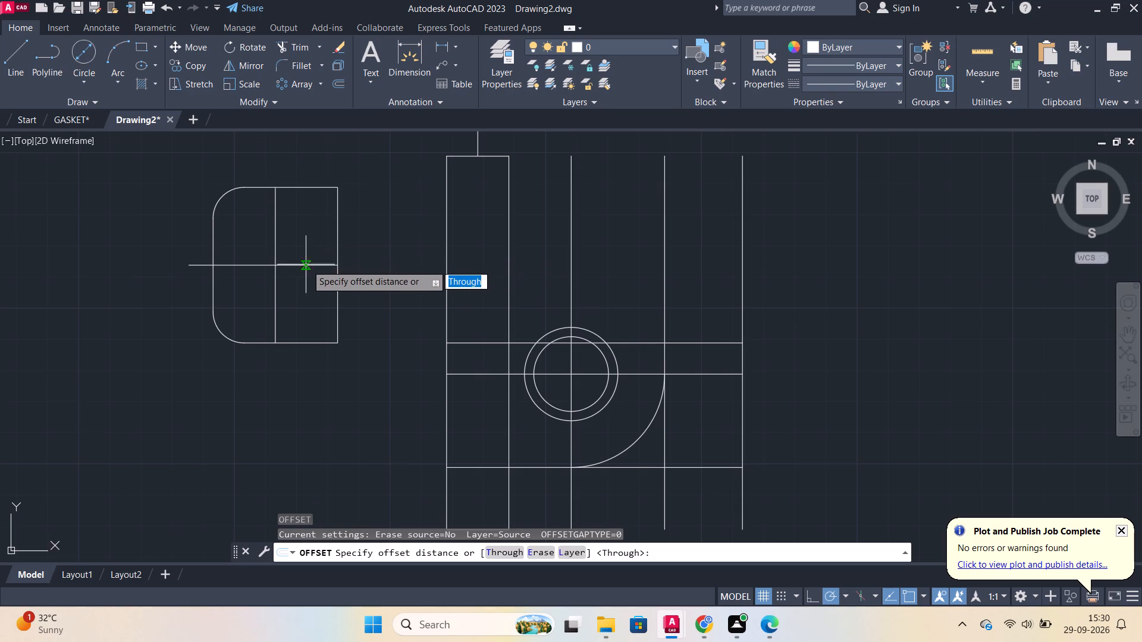
key("Return")
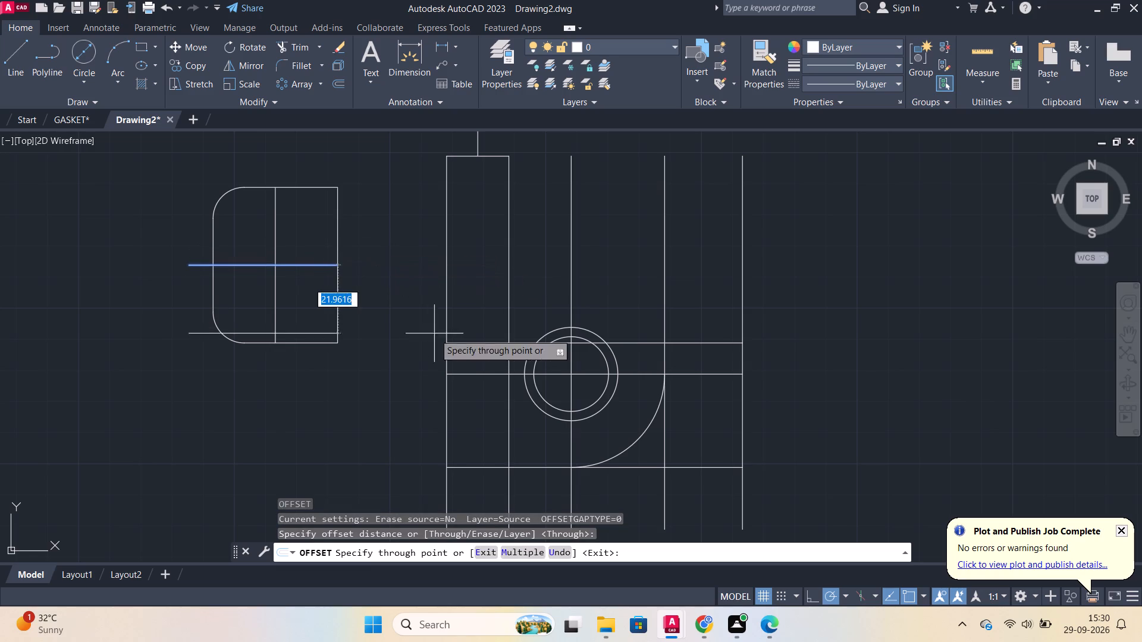
type("15")
key("Return")
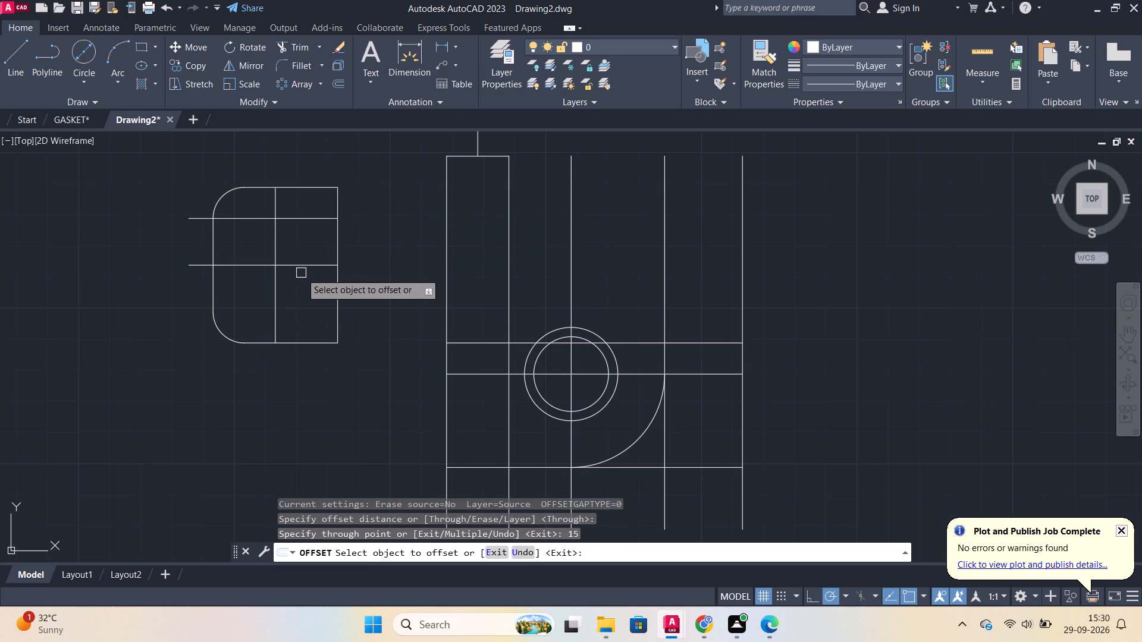
left_click(296, 265)
type("15")
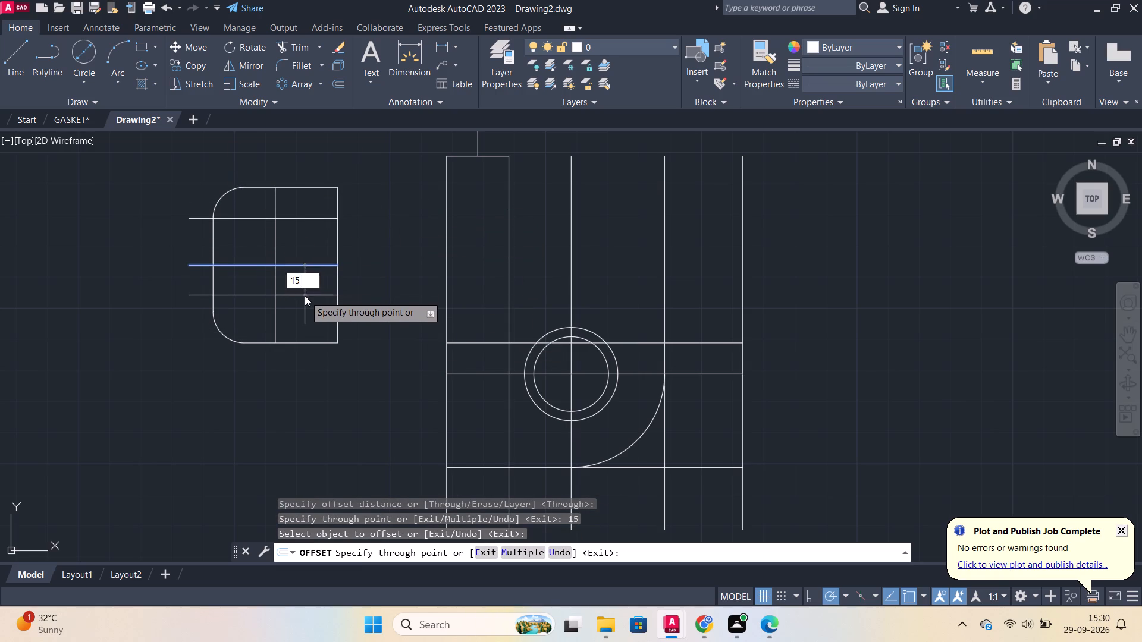
key("Return")
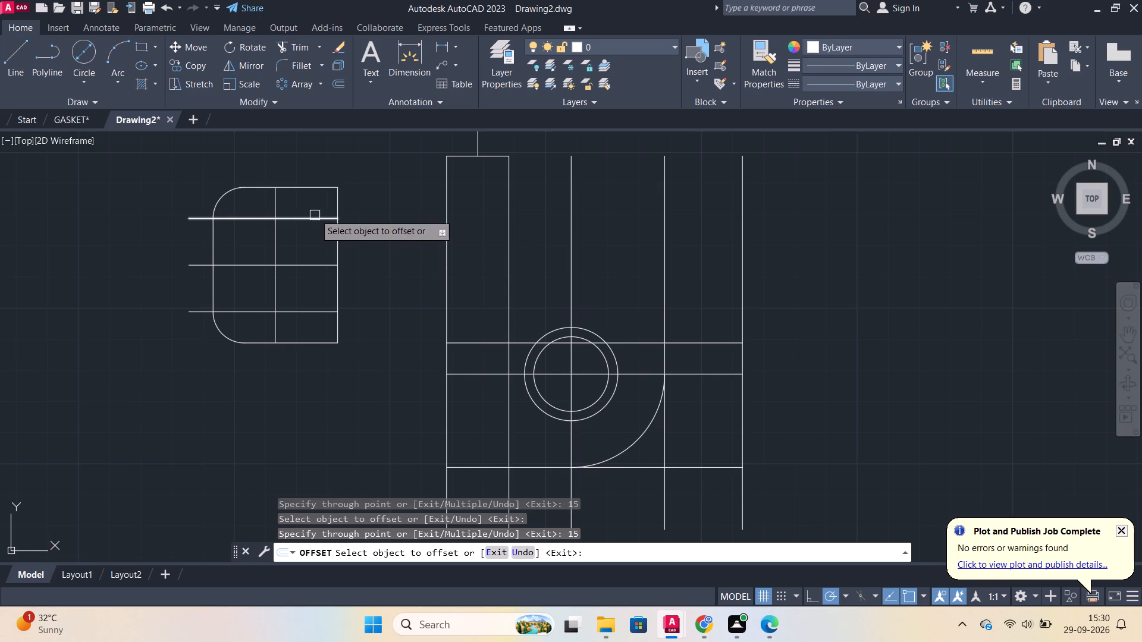
middle_click_drag(379, 207, 423, 234)
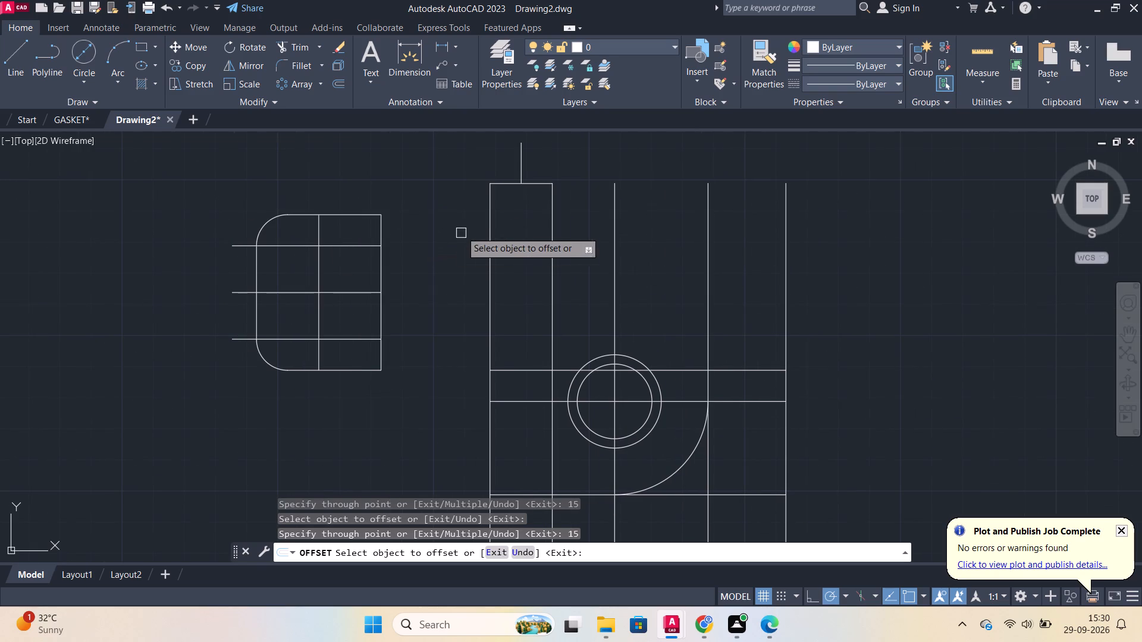
key("Escape")
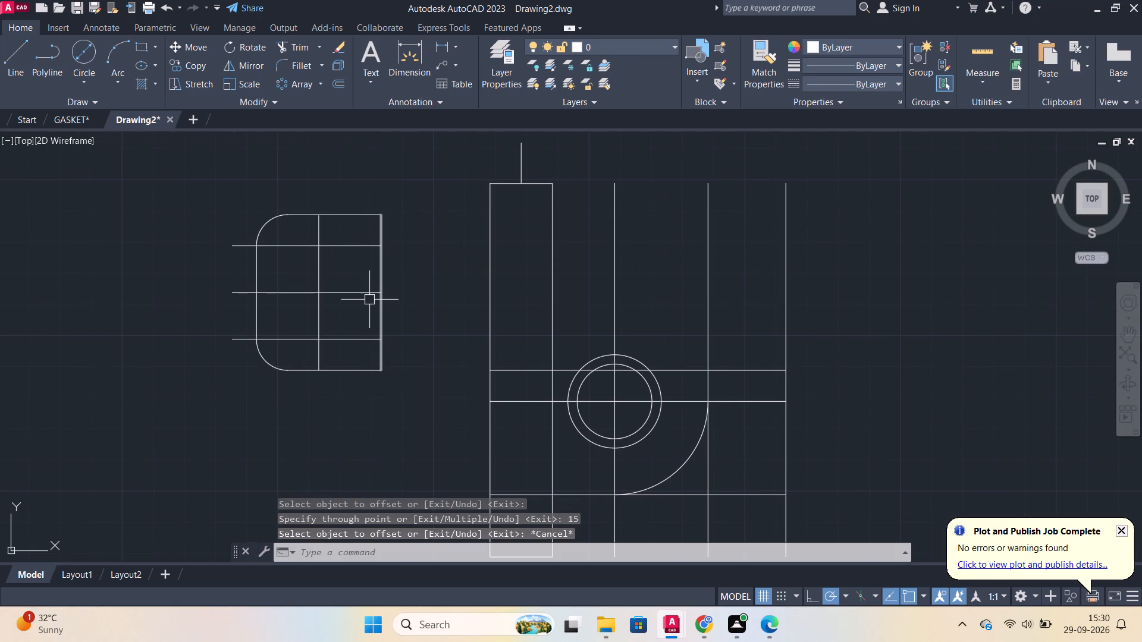
Draw a circle of diameter 10 where the filleted plate's upper horizontal offset line crosses its vertical construction line.
key("c")
key("Return")
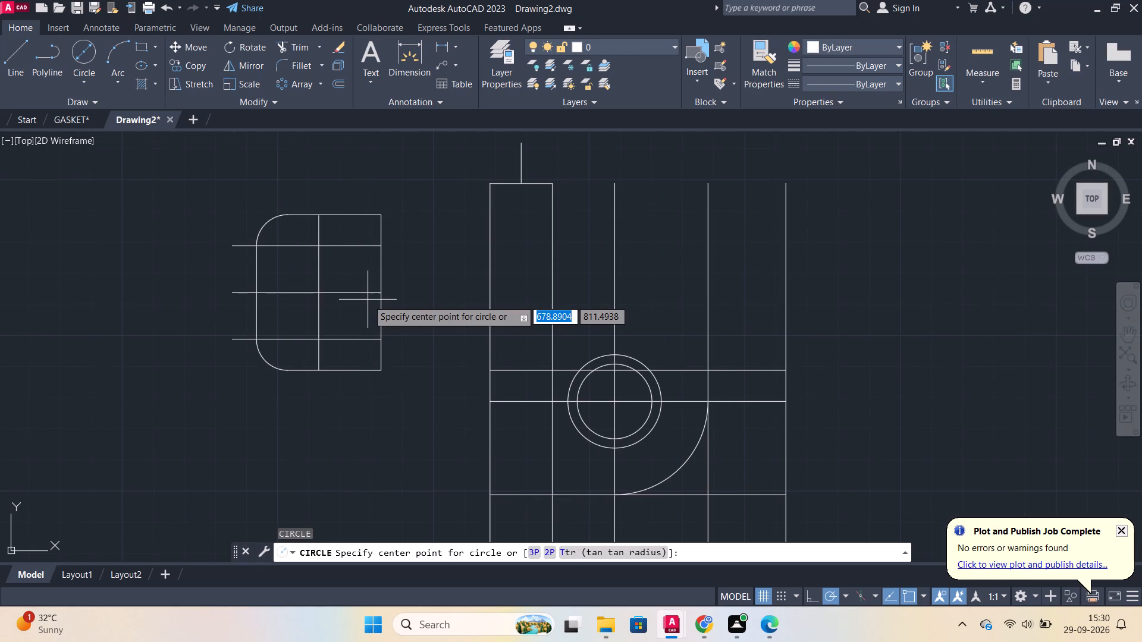
left_click(318, 248)
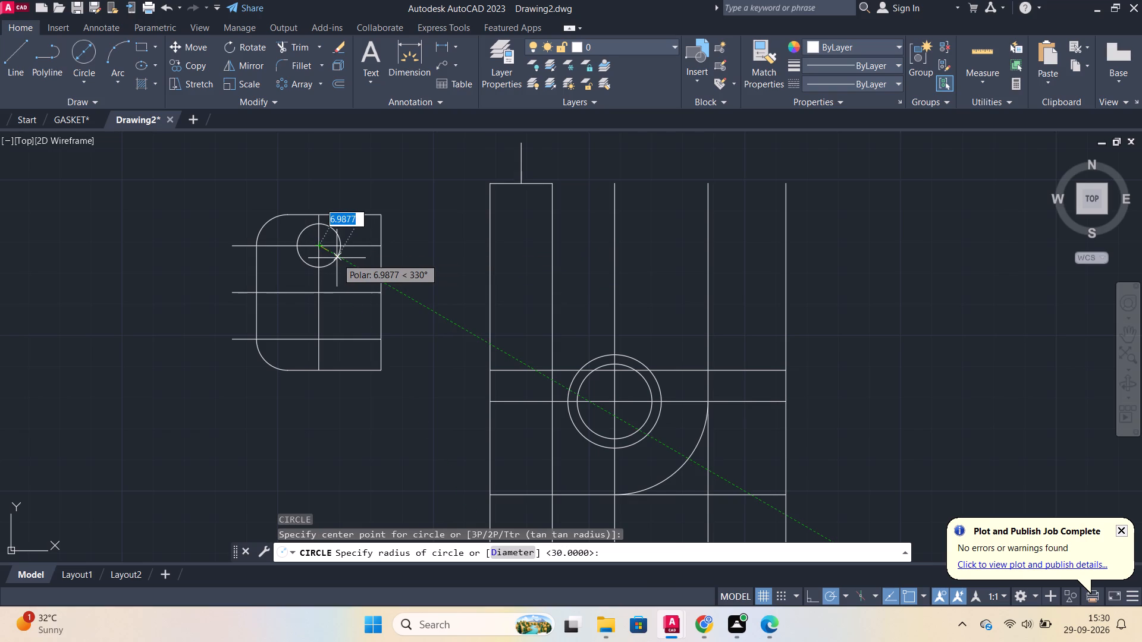
key("c")
key("BackSpace")
key("d")
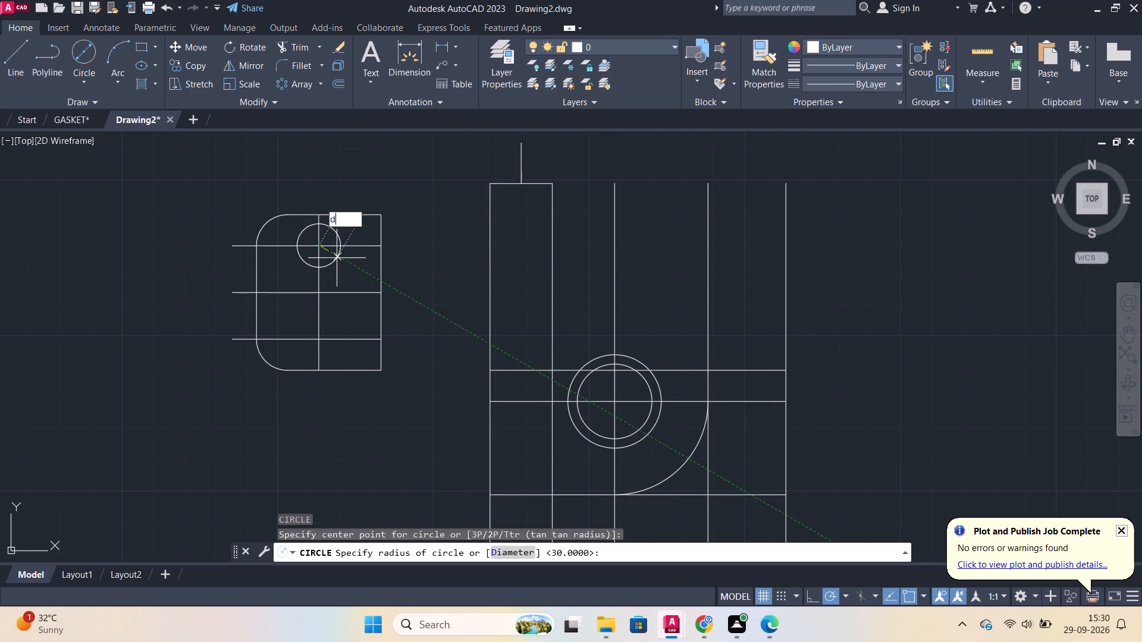
key("Return")
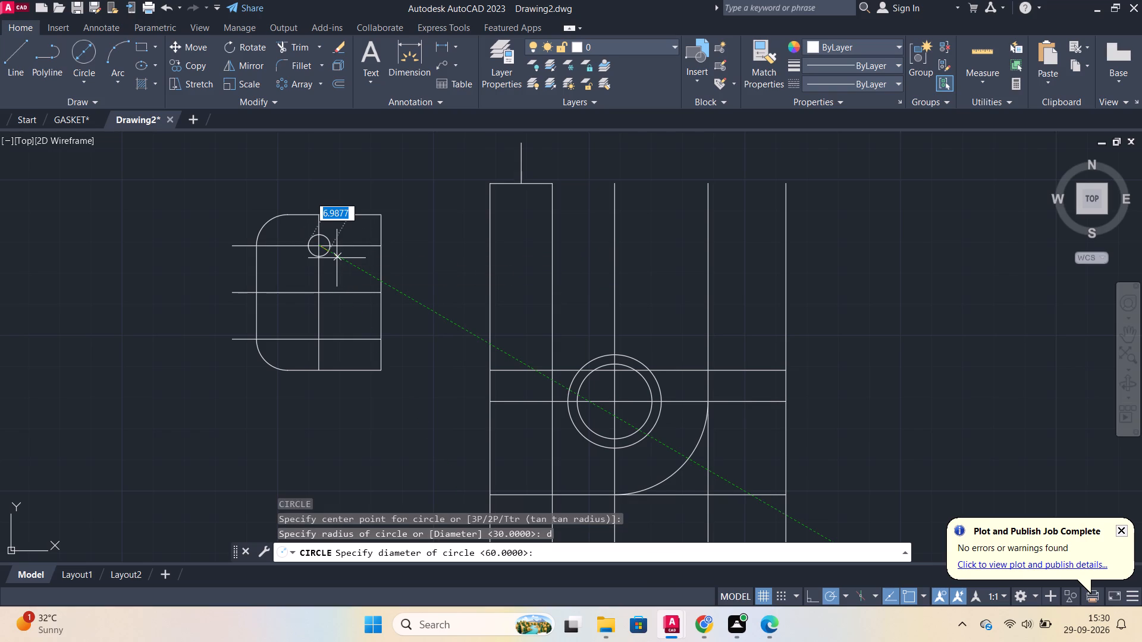
type("10")
key("Return")
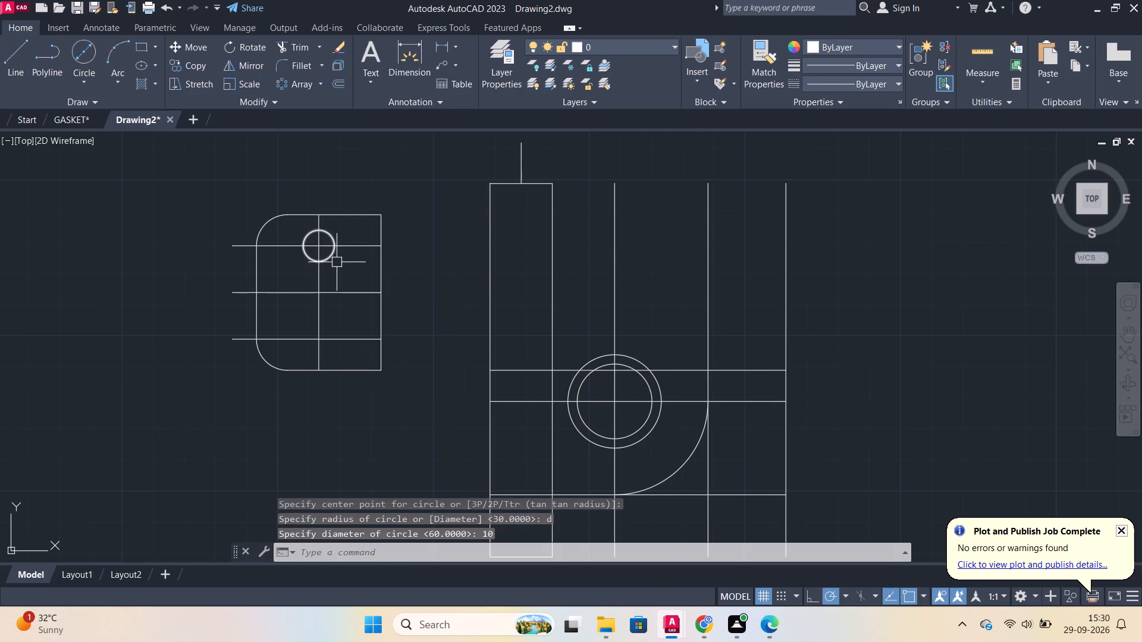
Draw a concentric circle of diameter 14 around the diameter 10 circle in the filleted plate.
key("space")
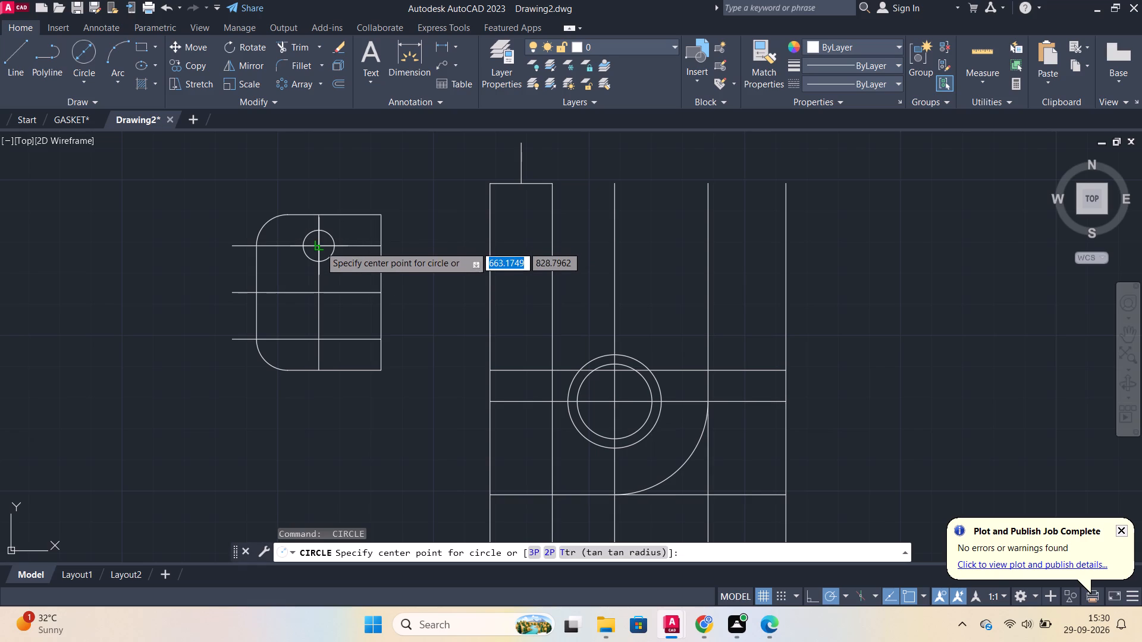
left_click(320, 248)
key("d")
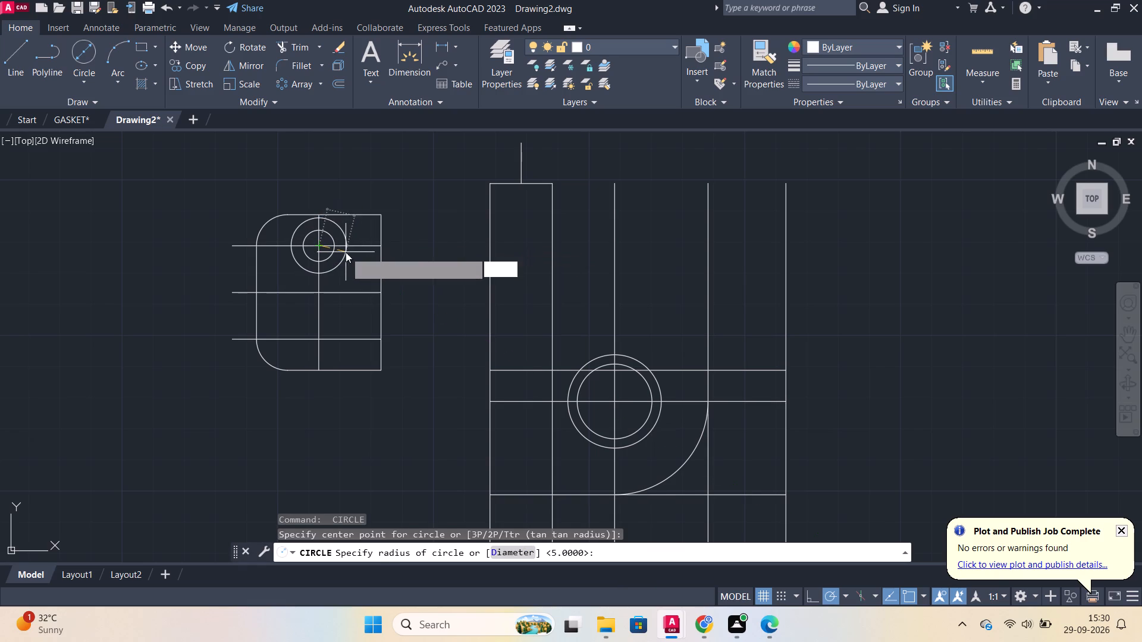
key("Return")
type("14")
key("Return")
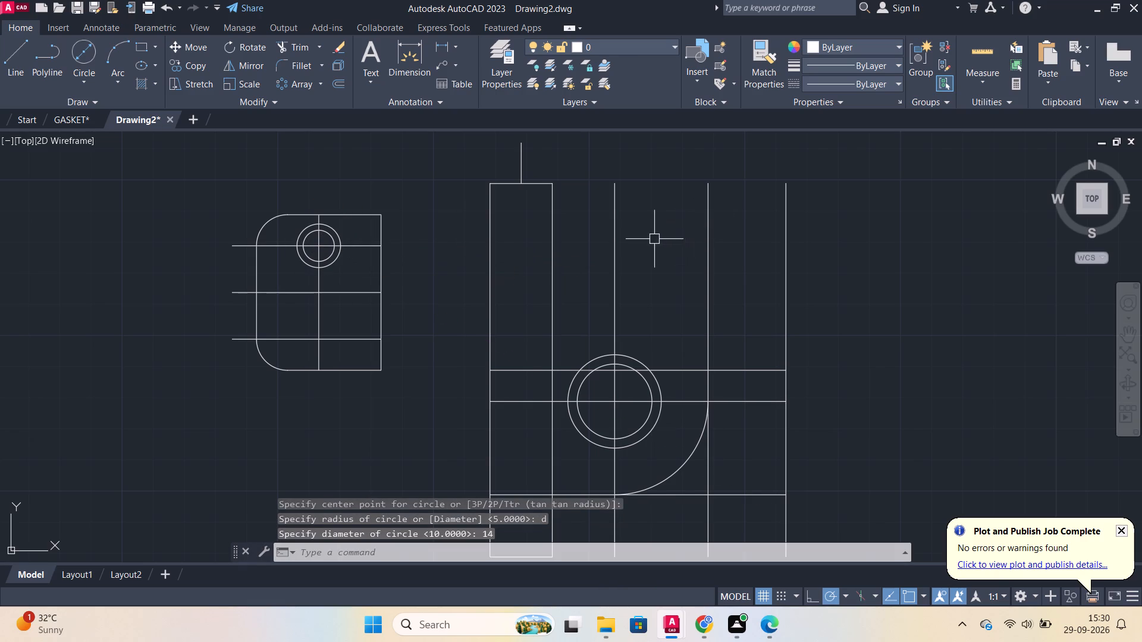
Copy both concentric circles from their centre to the intersection of the plate's lower offset line and vertical construction line.
left_click(334, 241)
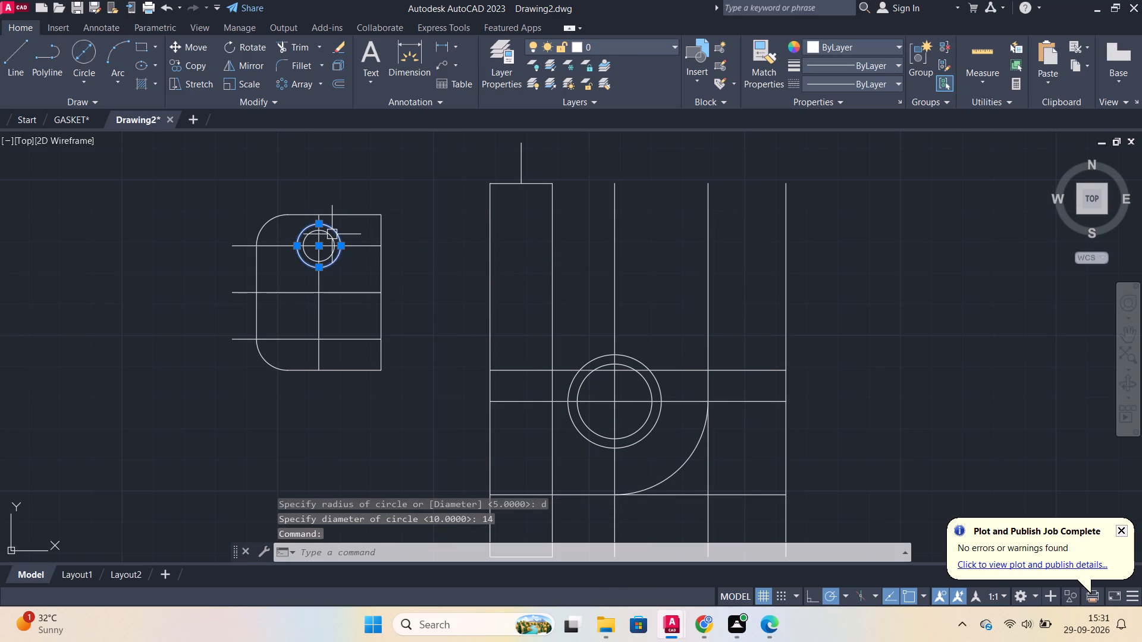
left_click(332, 235)
scroll(332, 240, "up", 2)
left_click(325, 228)
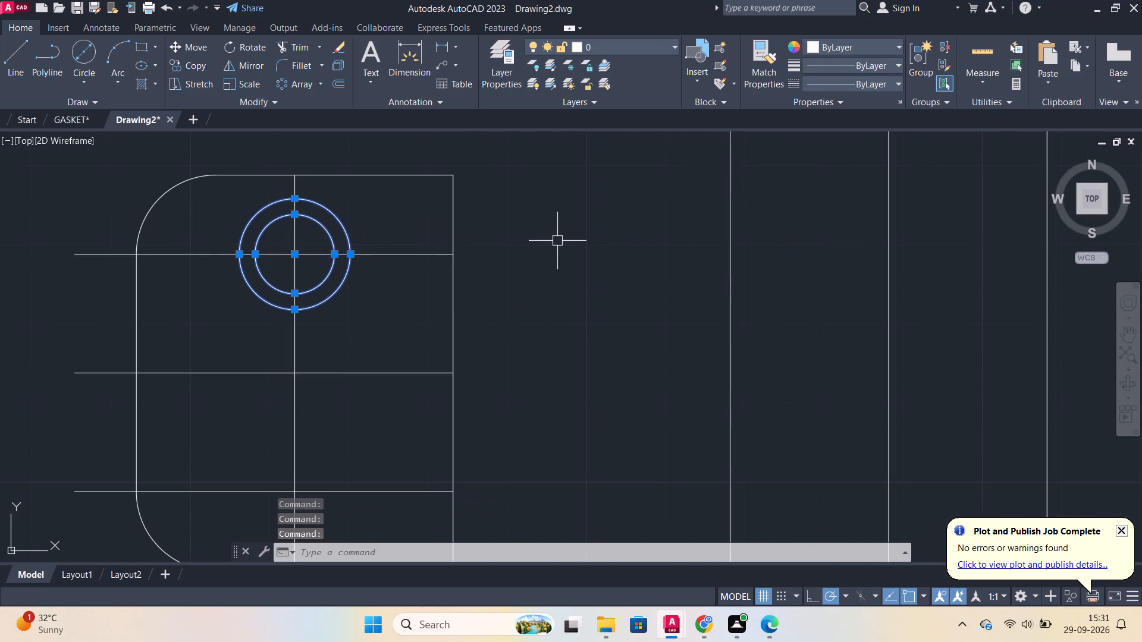
type("co")
key("Return")
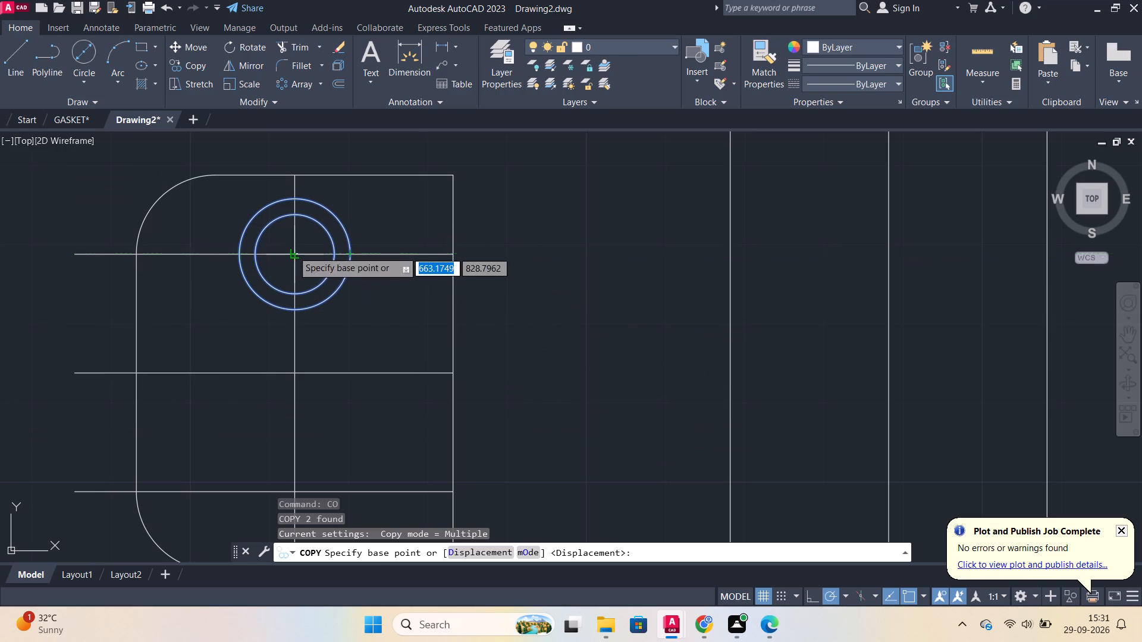
scroll(289, 251, "up", 1)
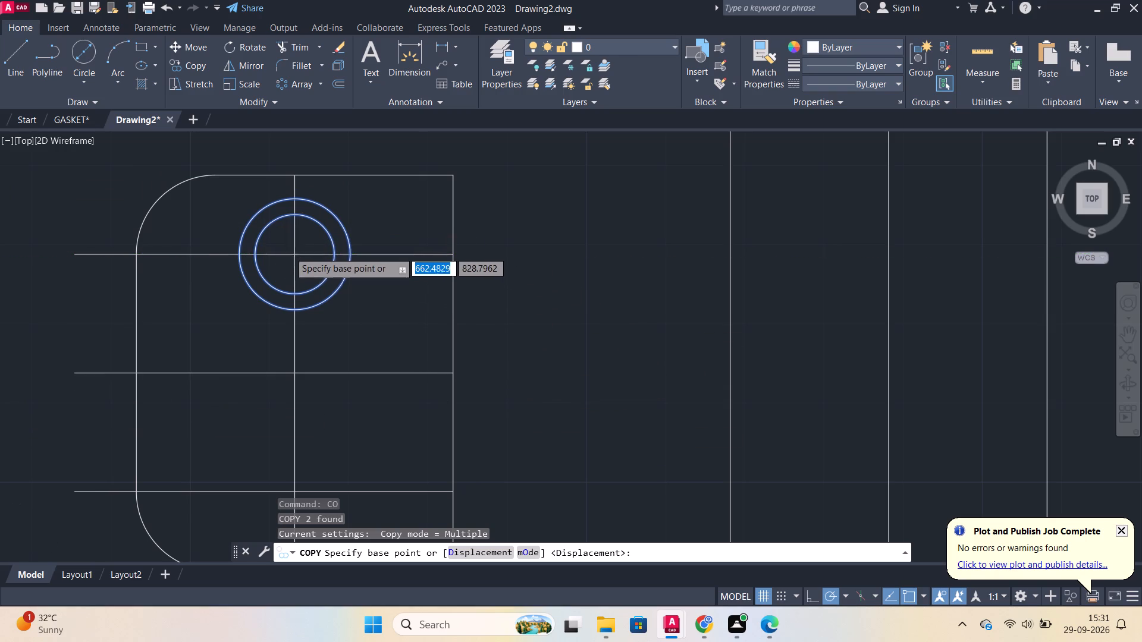
scroll(289, 251, "up", 1)
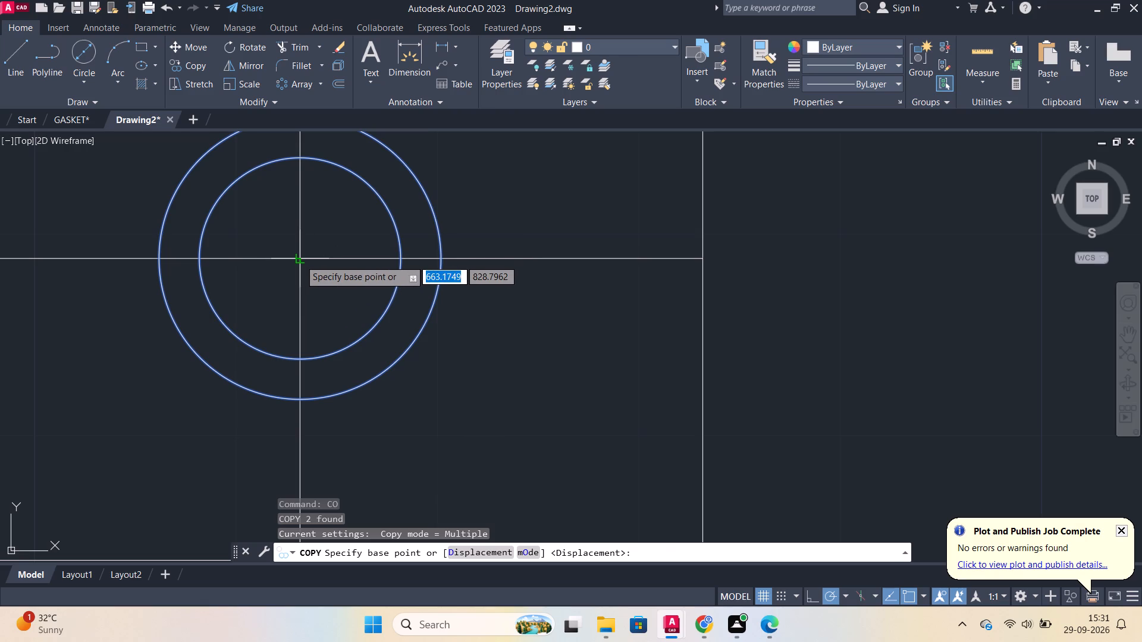
left_click(300, 260)
scroll(317, 266, "down", 2)
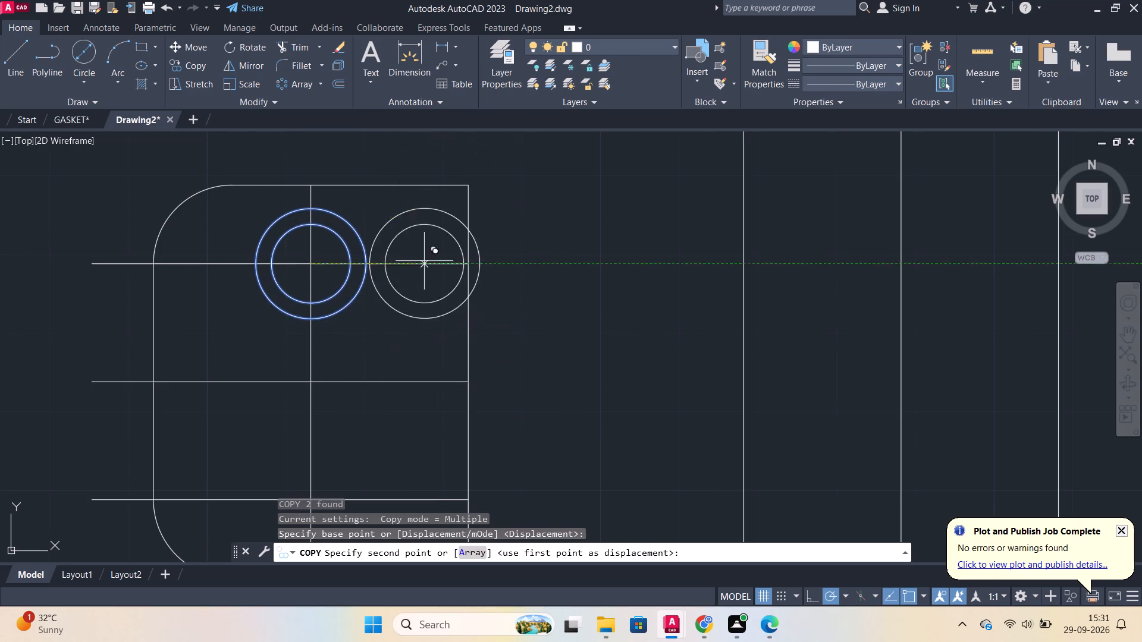
middle_click_drag(412, 409, 506, 276)
scroll(349, 392, "up", 2)
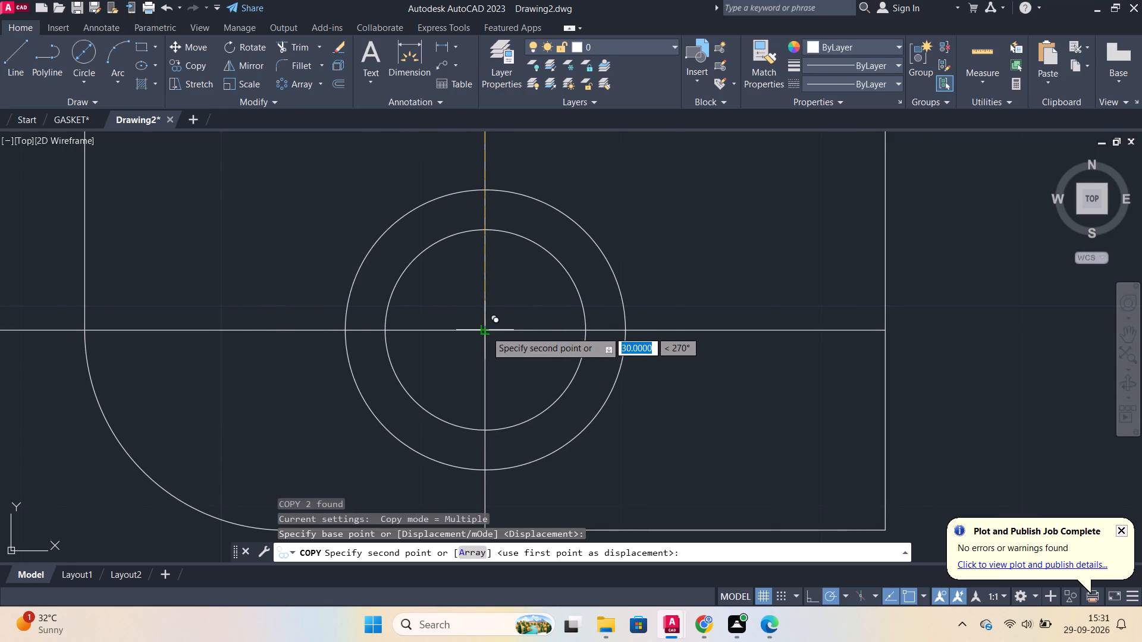
left_click(486, 331)
scroll(526, 329, "down", 4)
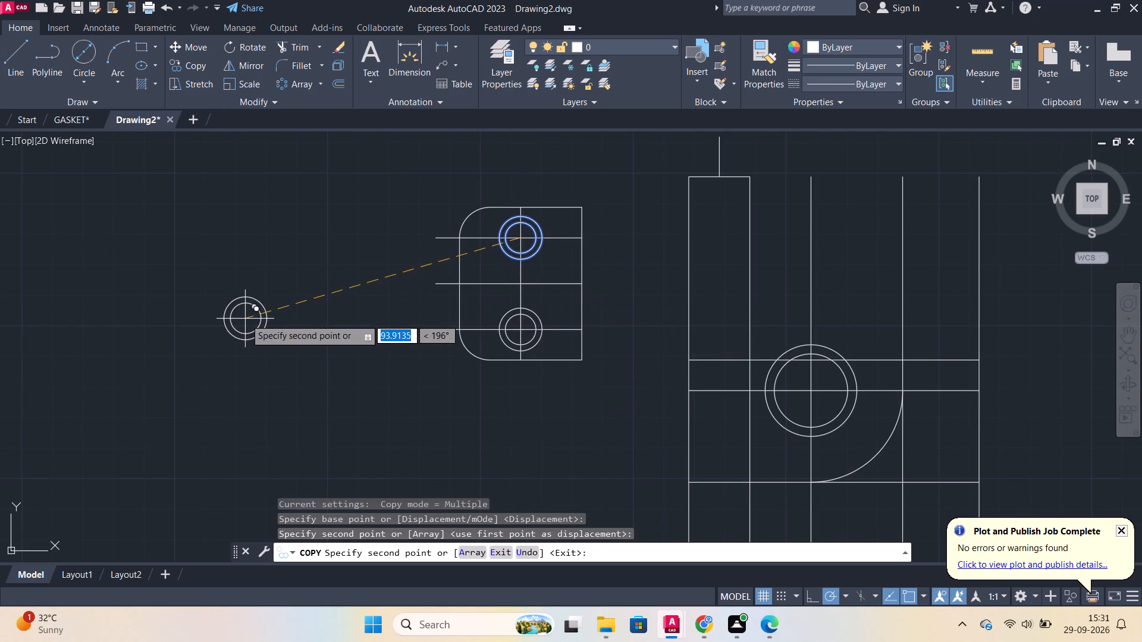
key("Escape")
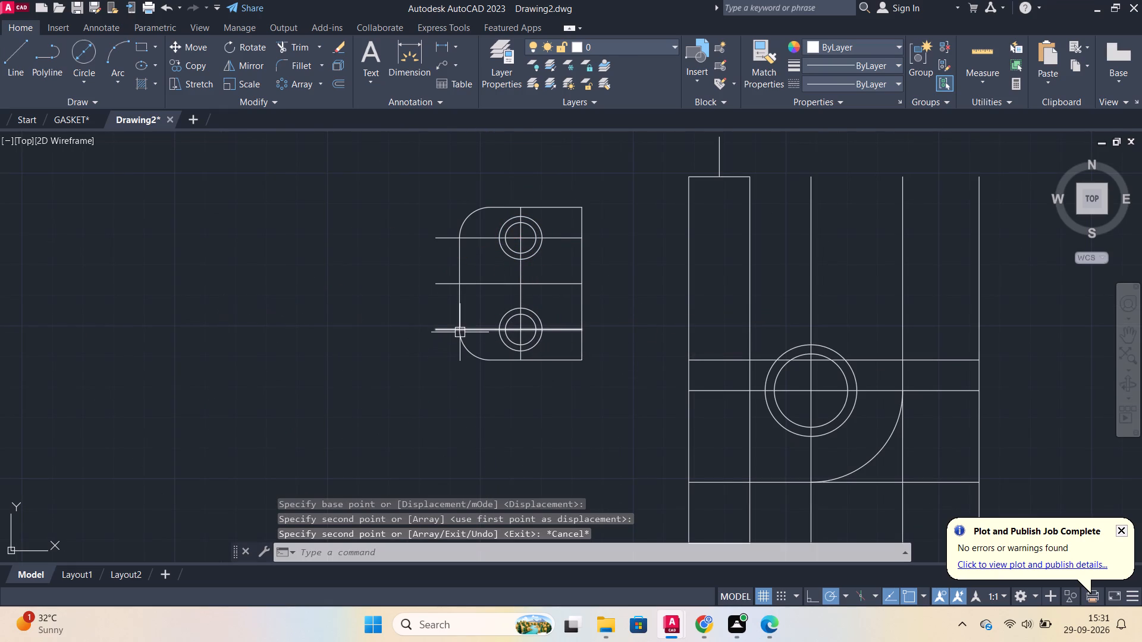
Erase the three horizontal construction lines and the vertical construction line running through the filleted plate.
left_click(470, 329)
left_click(470, 287)
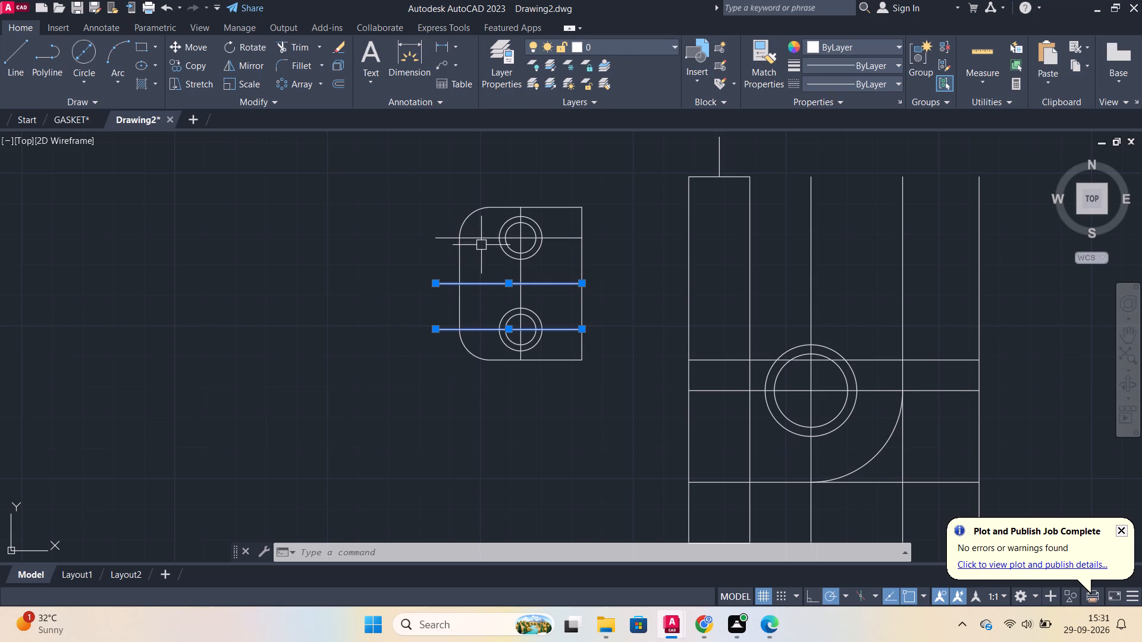
left_click(482, 242)
key("e")
key("Return")
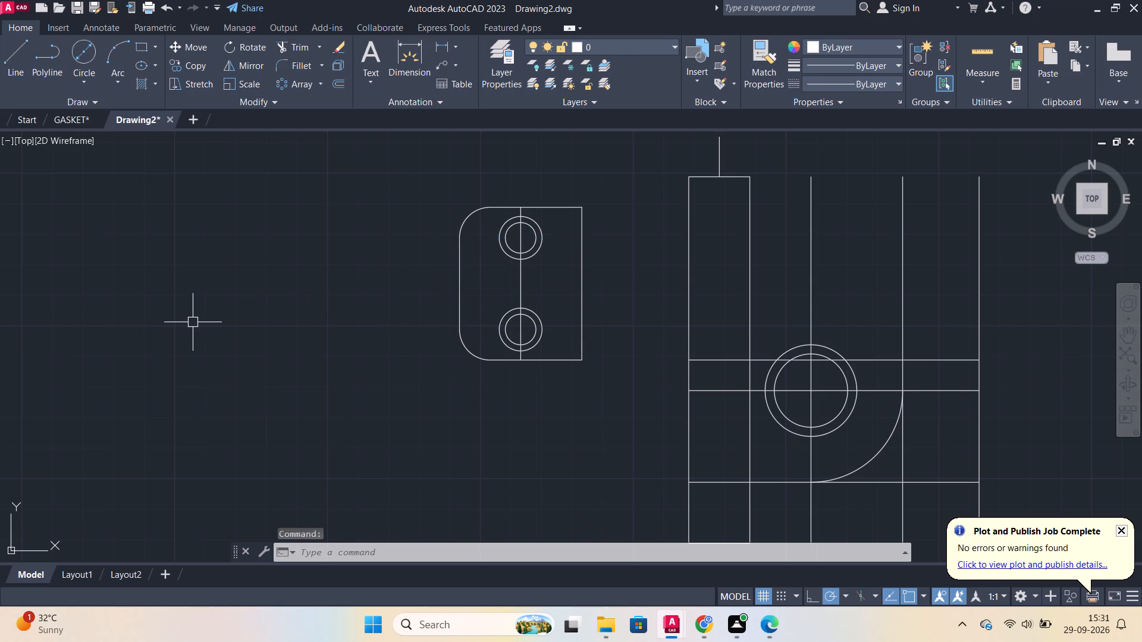
left_click(525, 279)
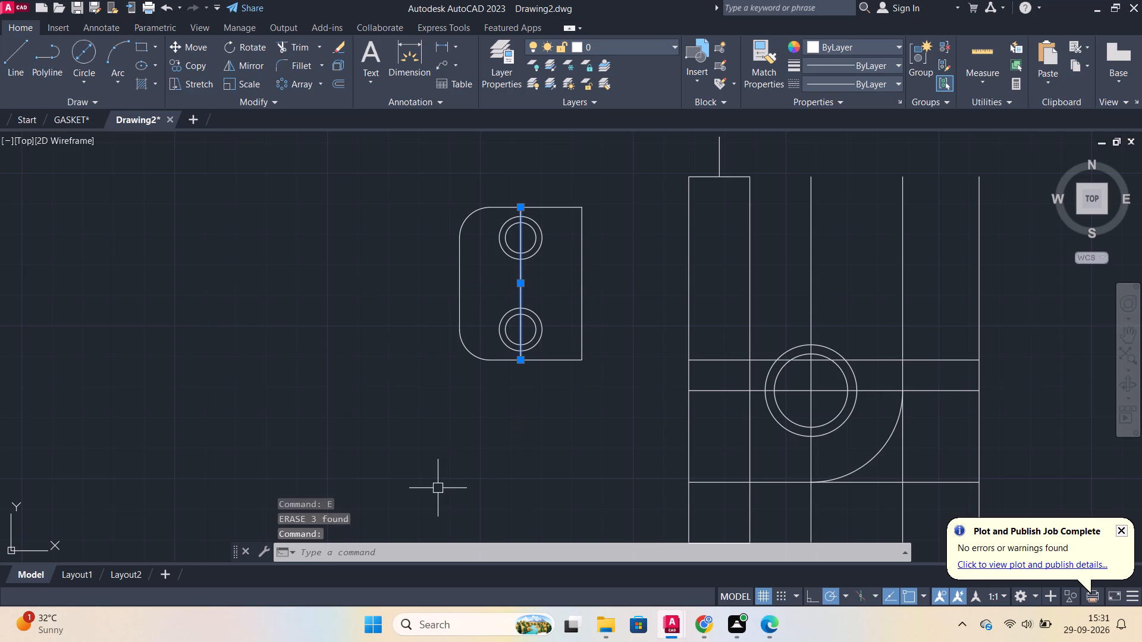
key("e")
key("Return")
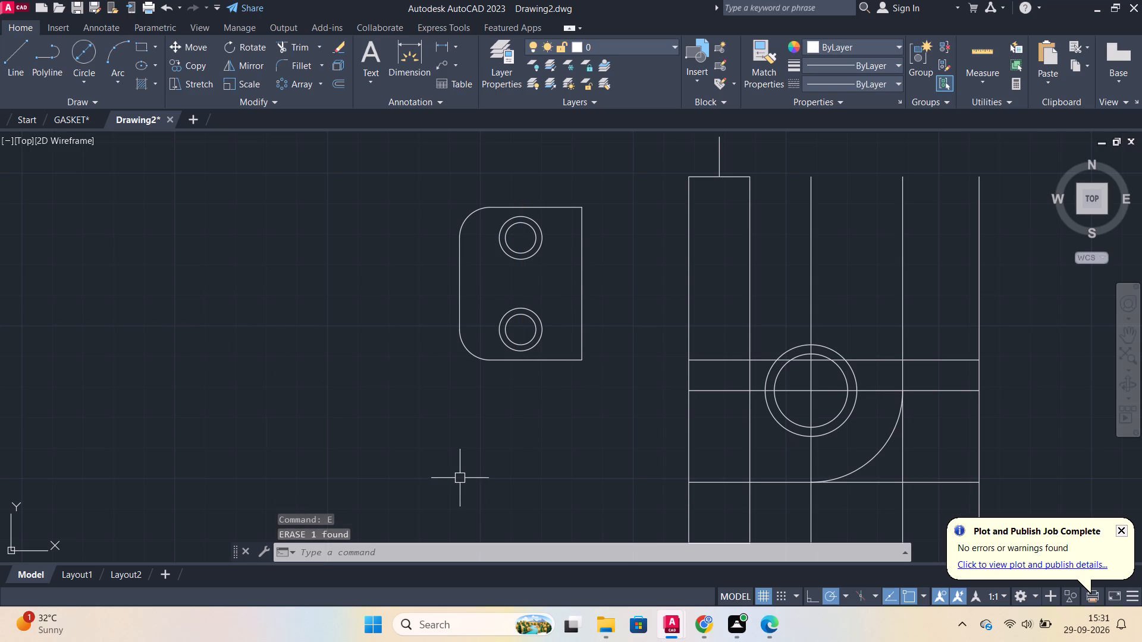
Mirror the filleted plate with its holes about the vertical centre line of the 20 by 120 strip, keeping the original.
middle_click_drag(466, 477, 416, 474)
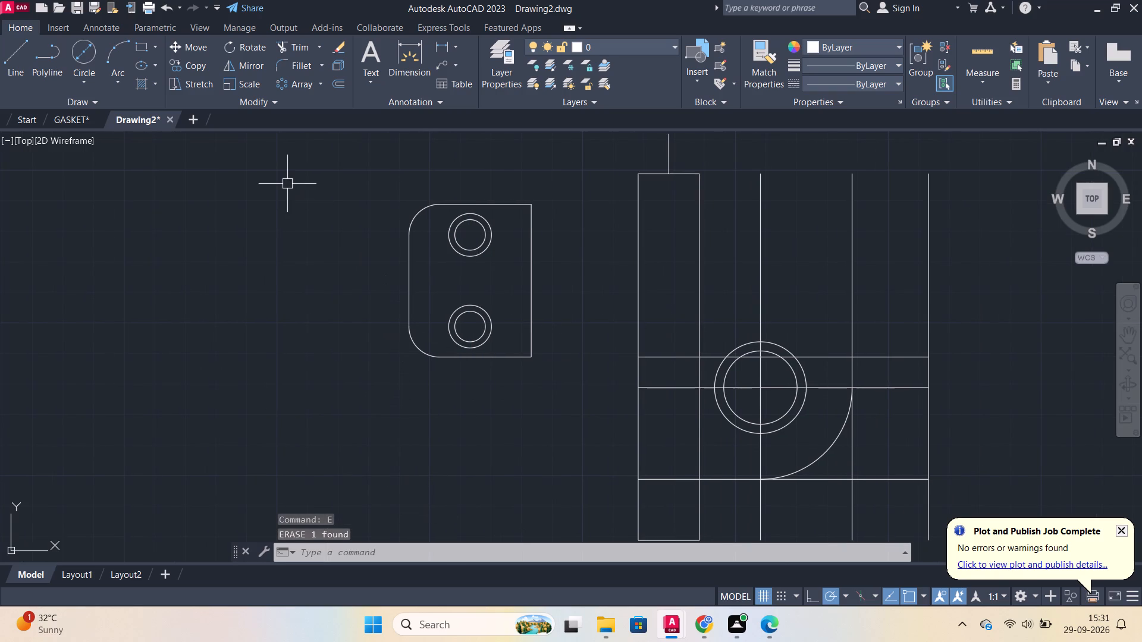
left_click(287, 182)
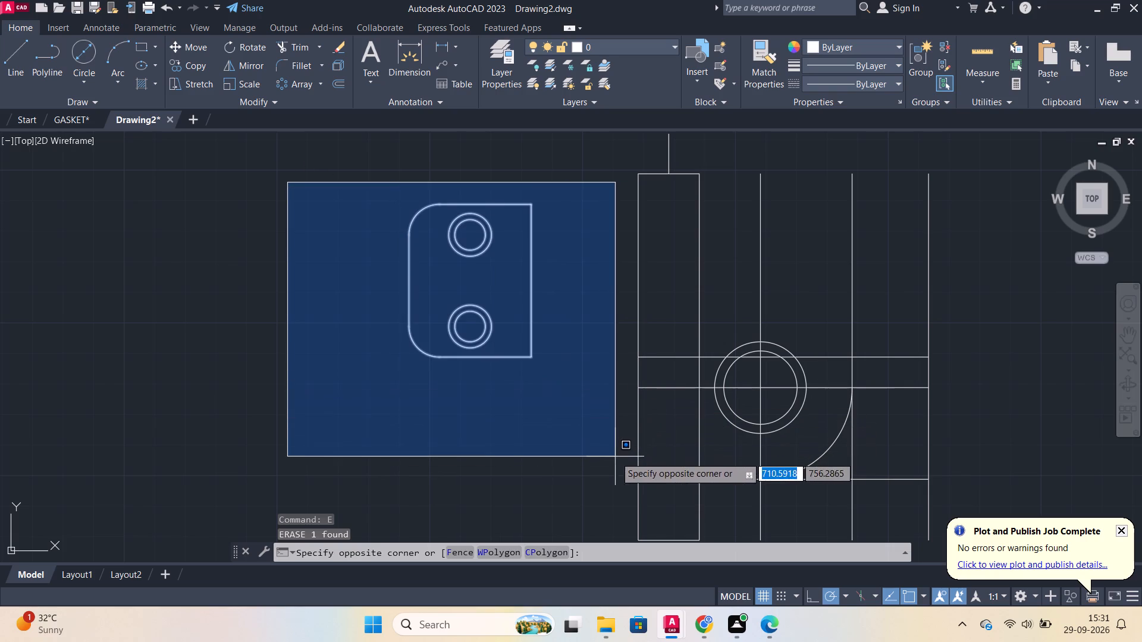
left_click(611, 458)
type("mi")
key("Return")
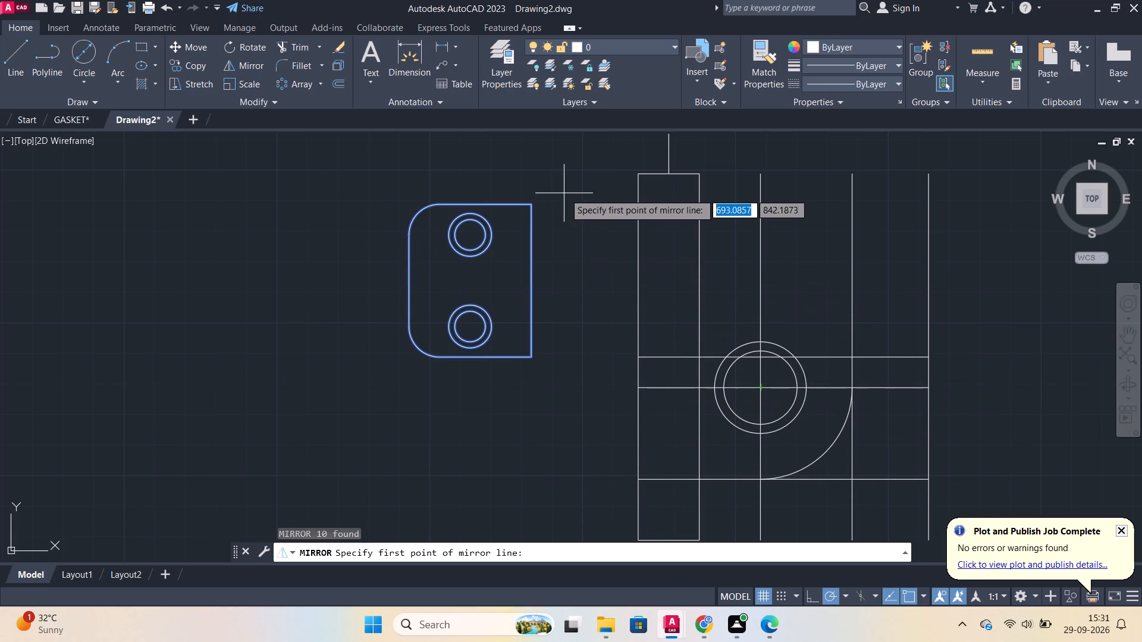
middle_click_drag(561, 191, 503, 238)
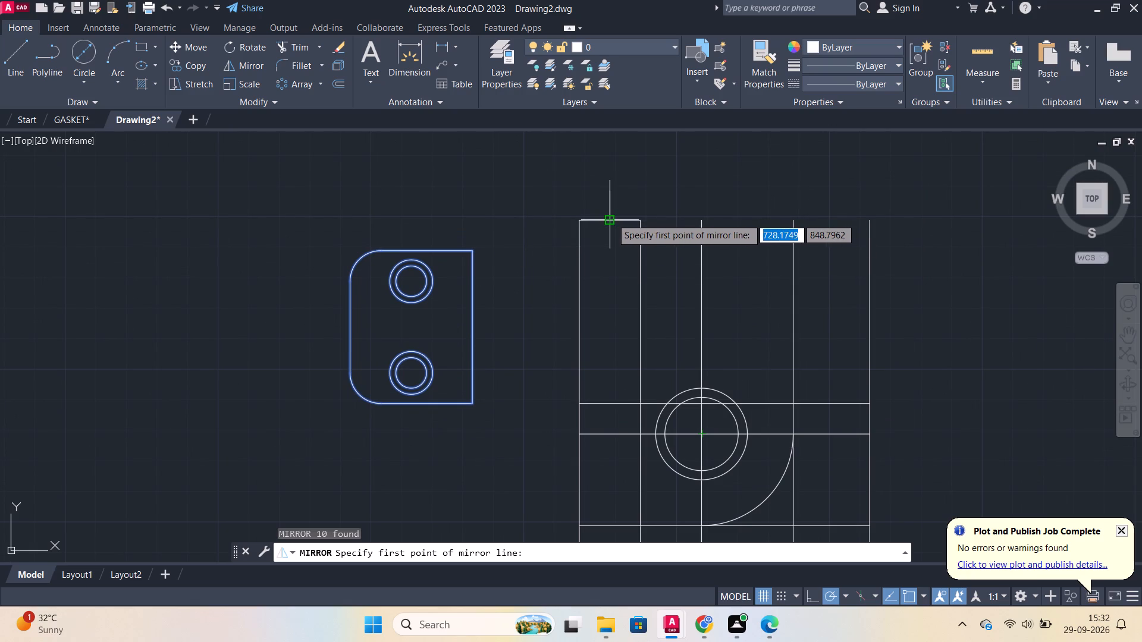
left_click(611, 218)
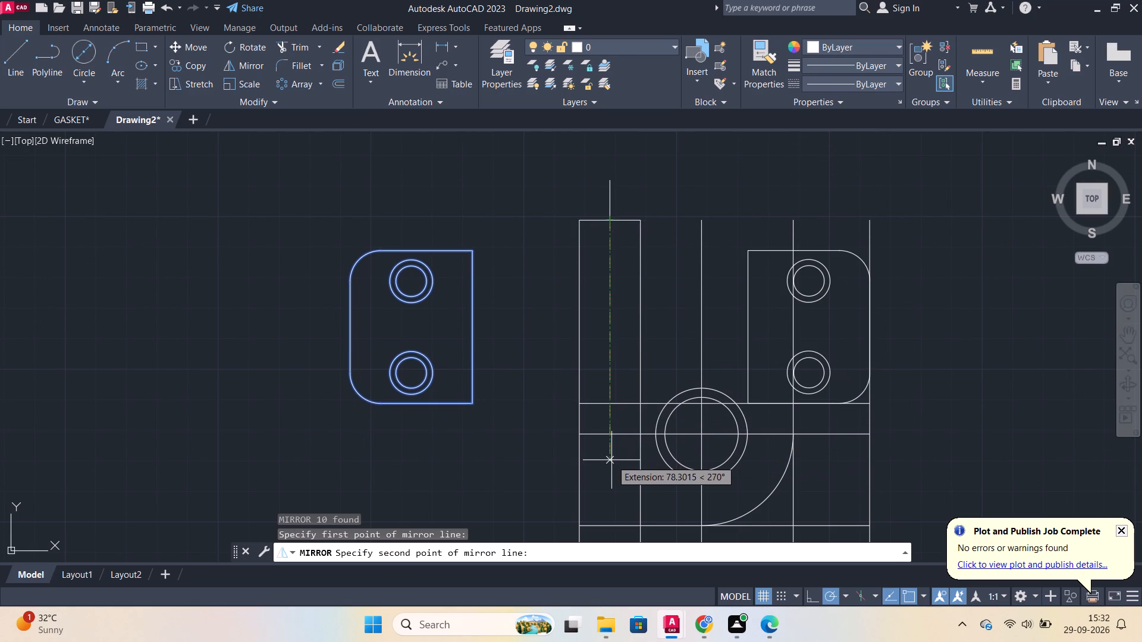
left_click(611, 460)
left_click_drag(645, 513, 611, 460)
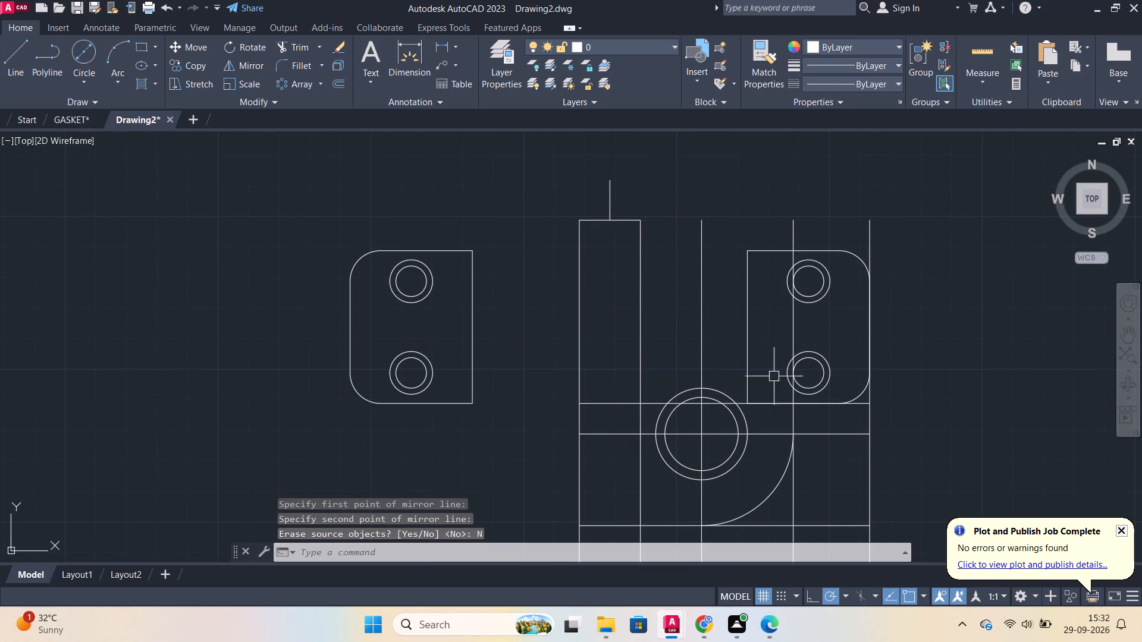
Fillet with radius 8 between the vertical line at the quarter arc's upper end and the mirrored plate's bottom edge.
middle_click_drag(914, 363, 840, 331)
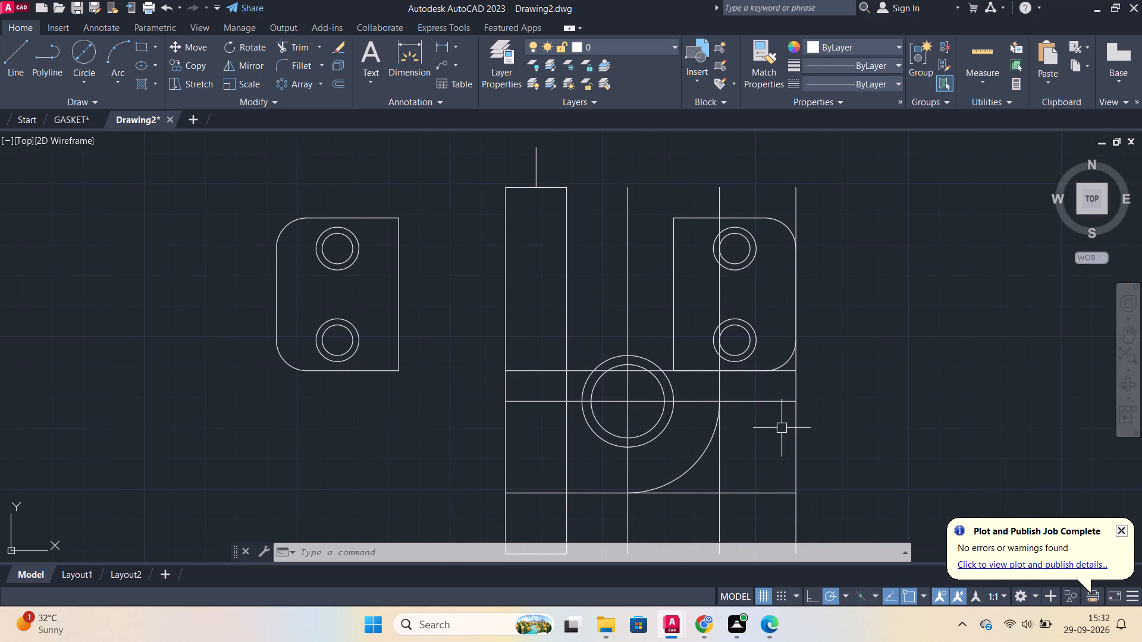
scroll(782, 428, "up", 2)
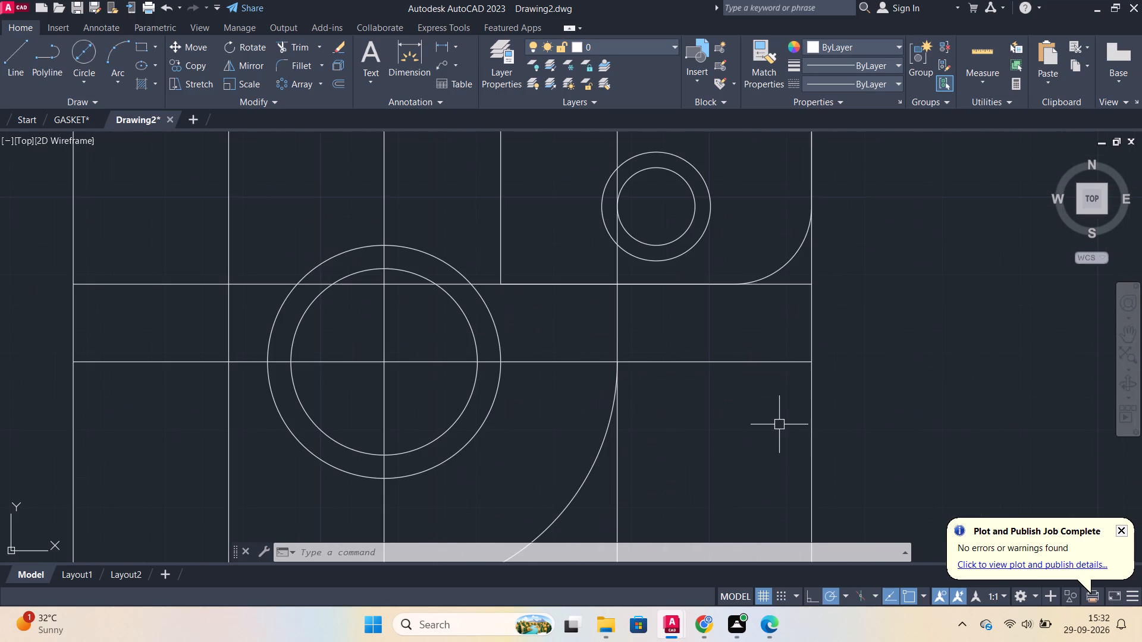
key("f")
key("Return")
key("r")
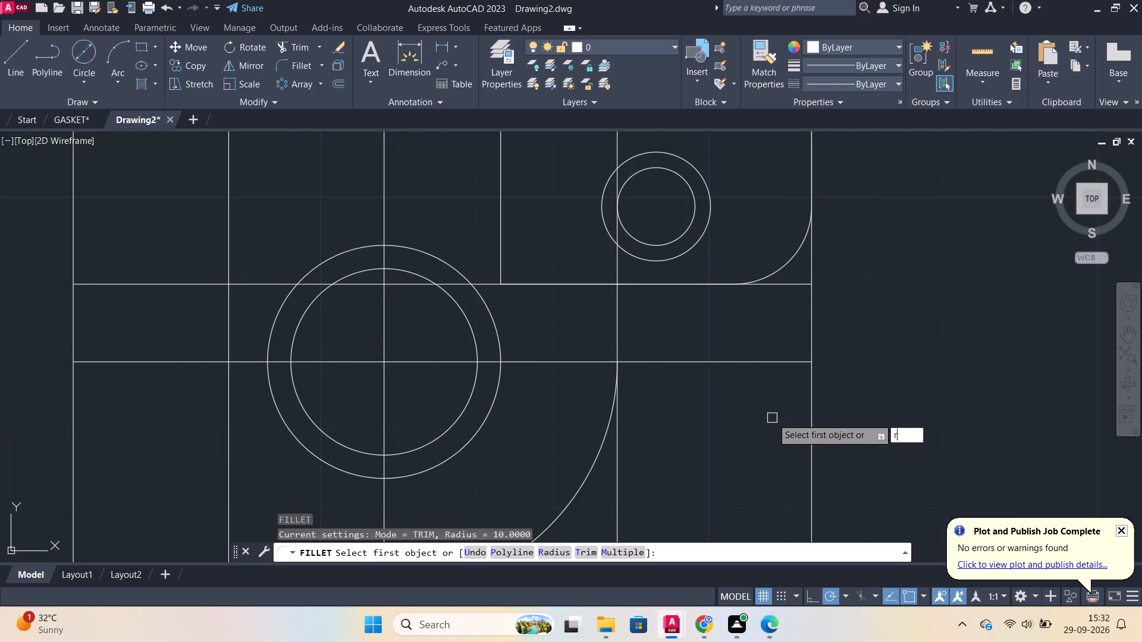
key("Return")
key("8")
key("Return")
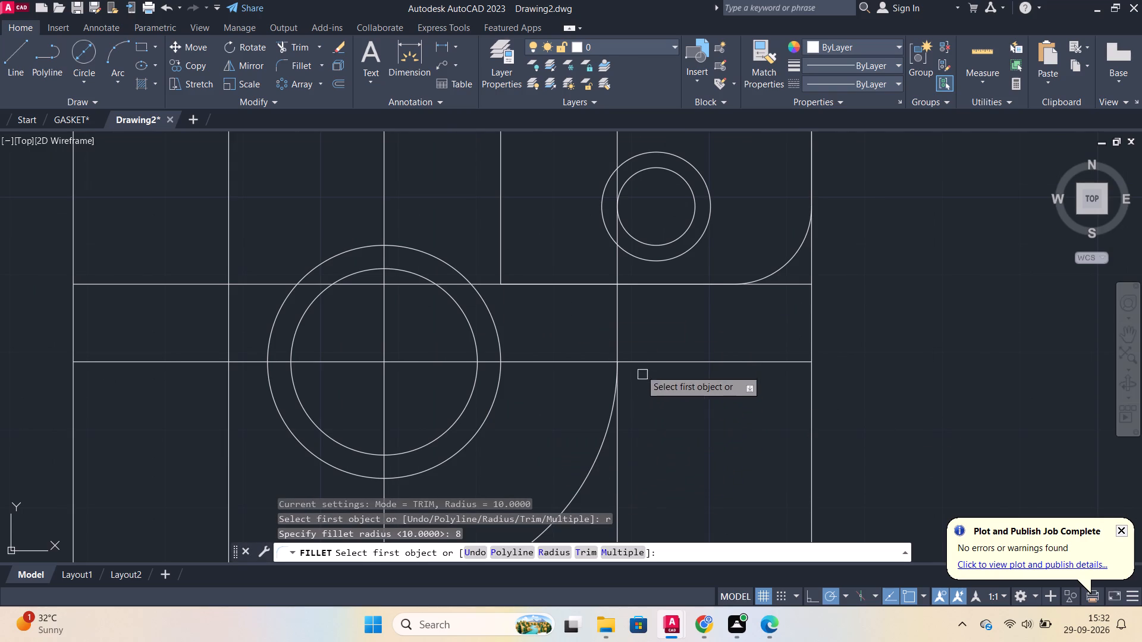
left_click(622, 316)
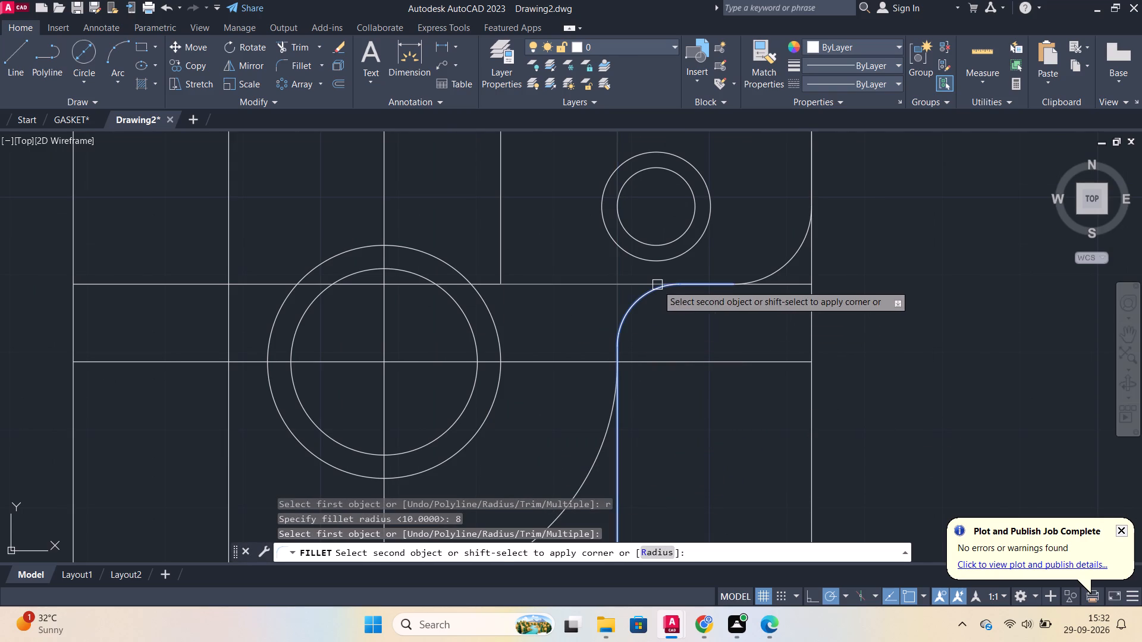
left_click(657, 285)
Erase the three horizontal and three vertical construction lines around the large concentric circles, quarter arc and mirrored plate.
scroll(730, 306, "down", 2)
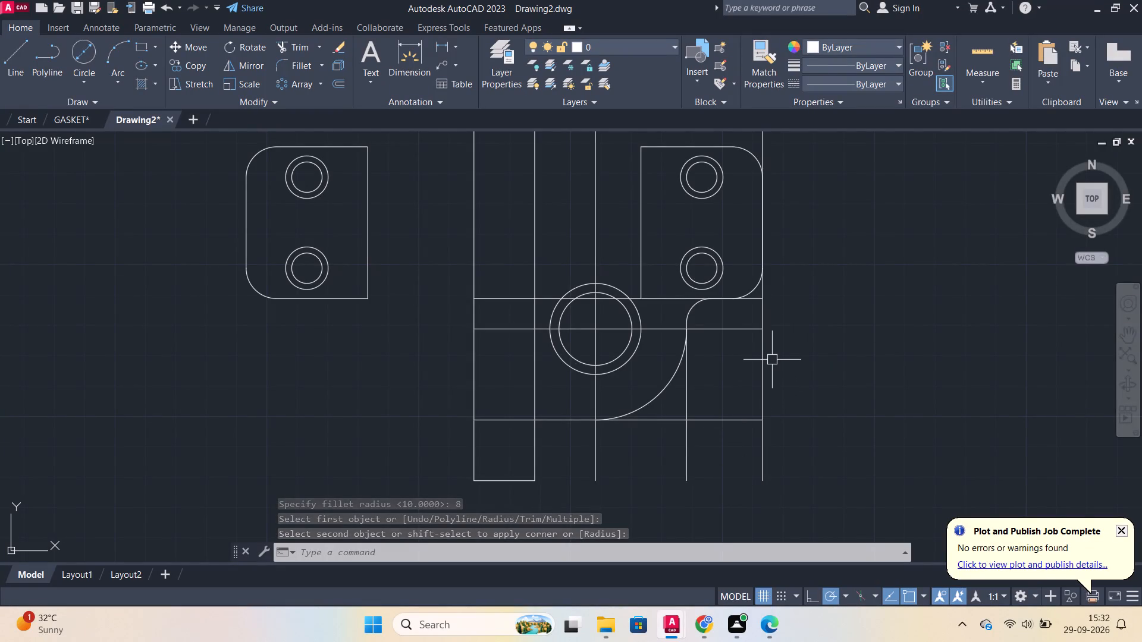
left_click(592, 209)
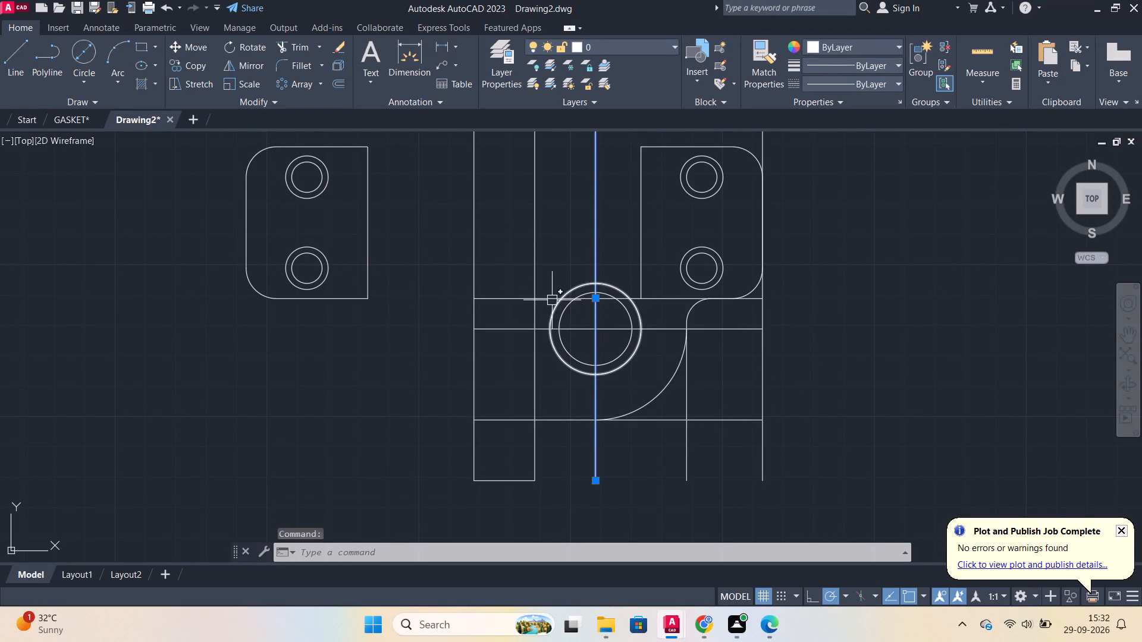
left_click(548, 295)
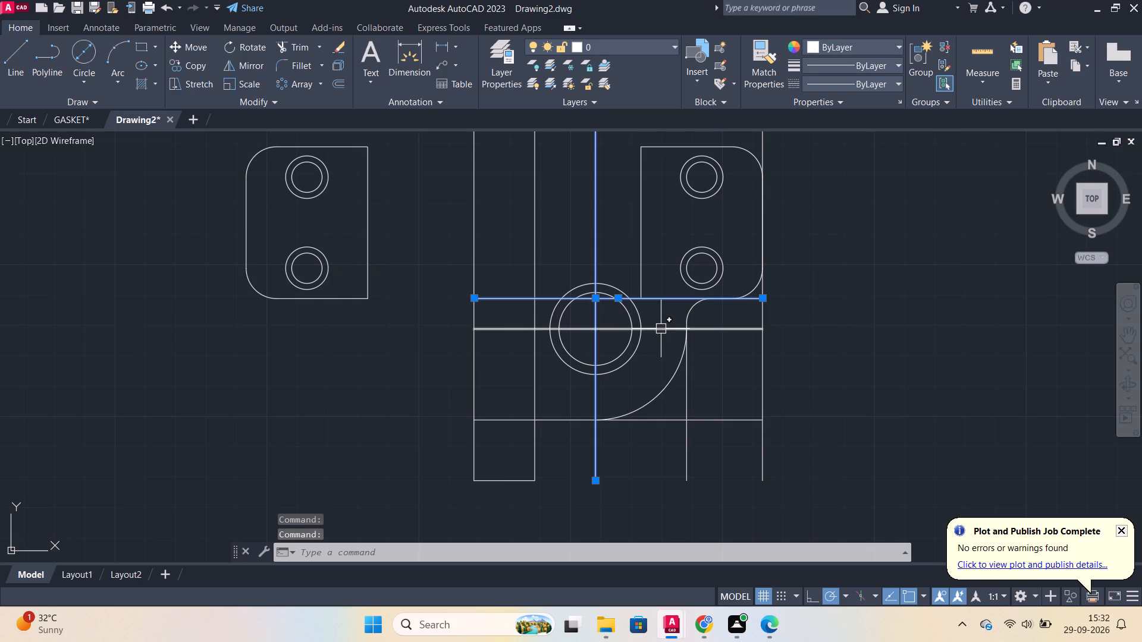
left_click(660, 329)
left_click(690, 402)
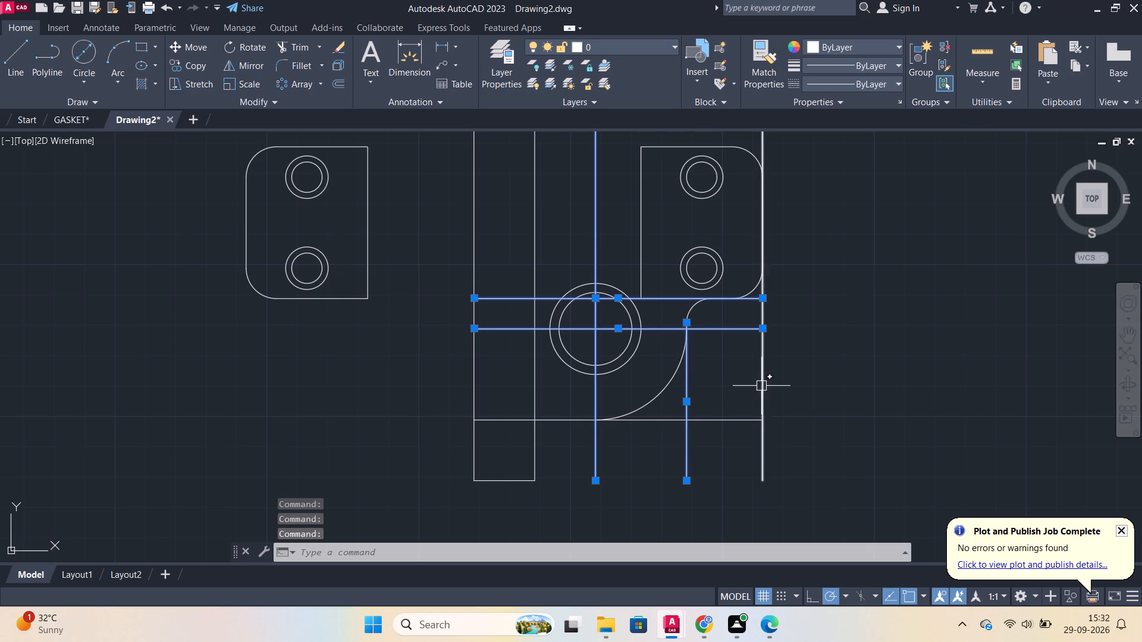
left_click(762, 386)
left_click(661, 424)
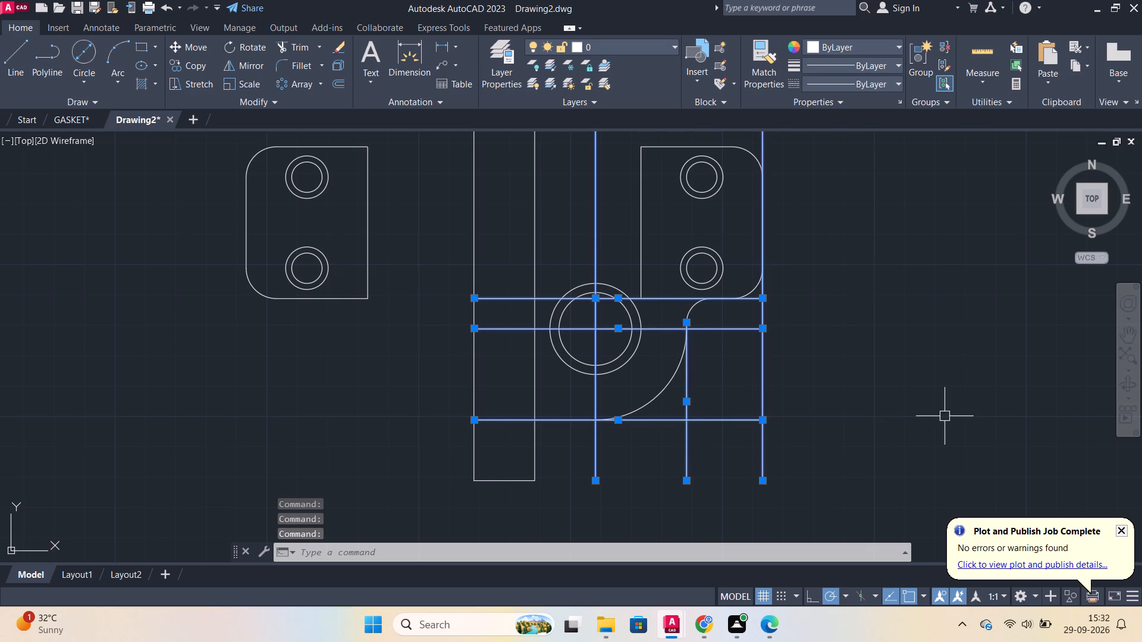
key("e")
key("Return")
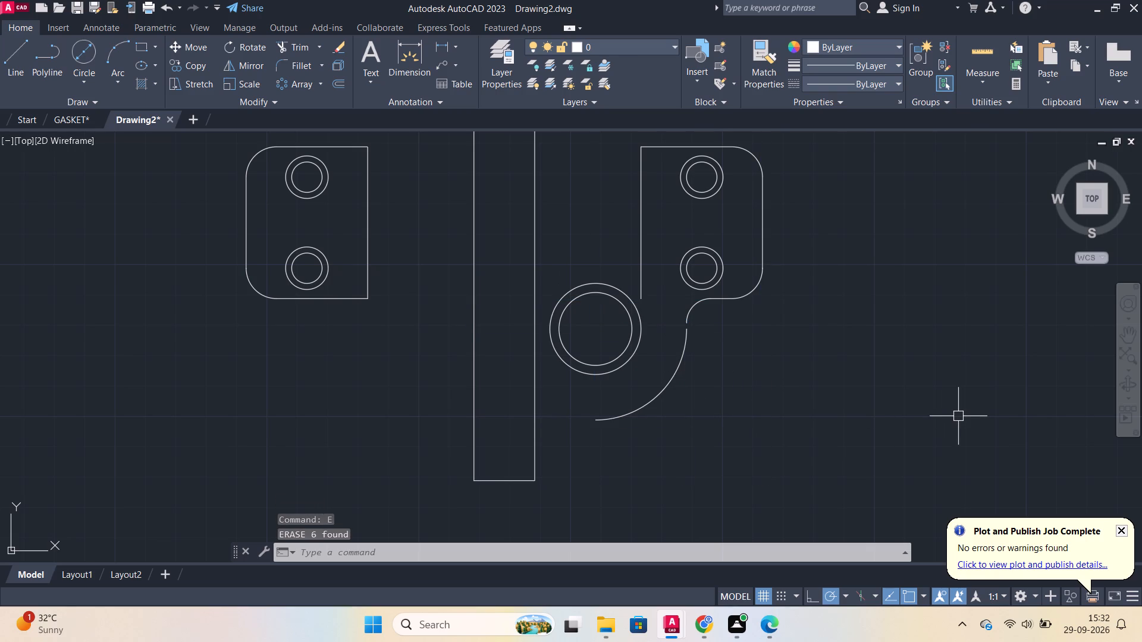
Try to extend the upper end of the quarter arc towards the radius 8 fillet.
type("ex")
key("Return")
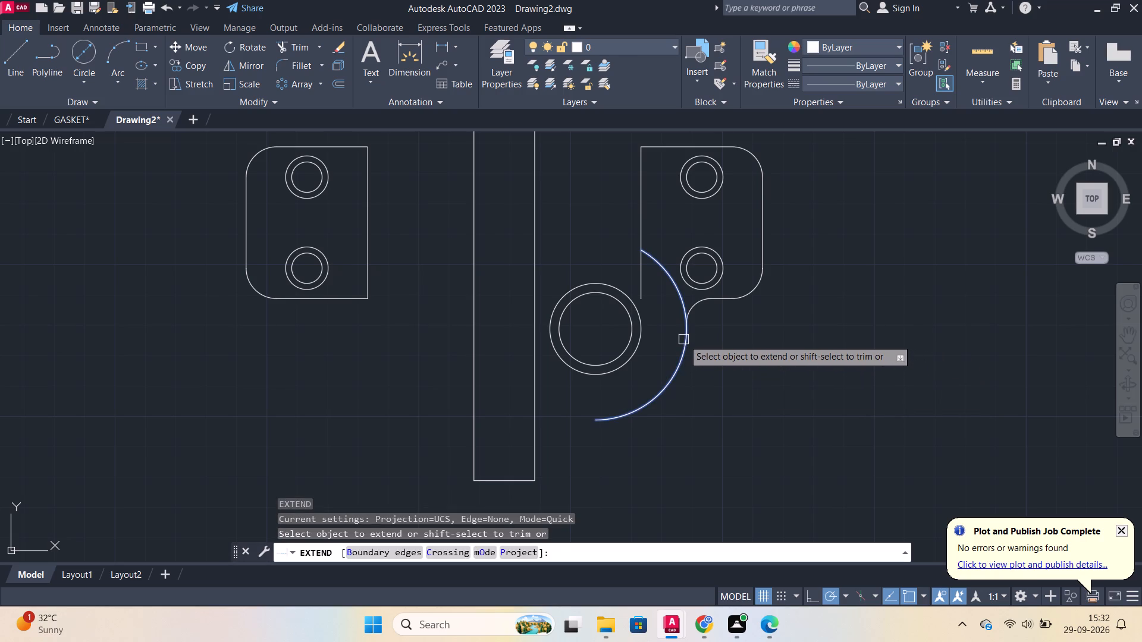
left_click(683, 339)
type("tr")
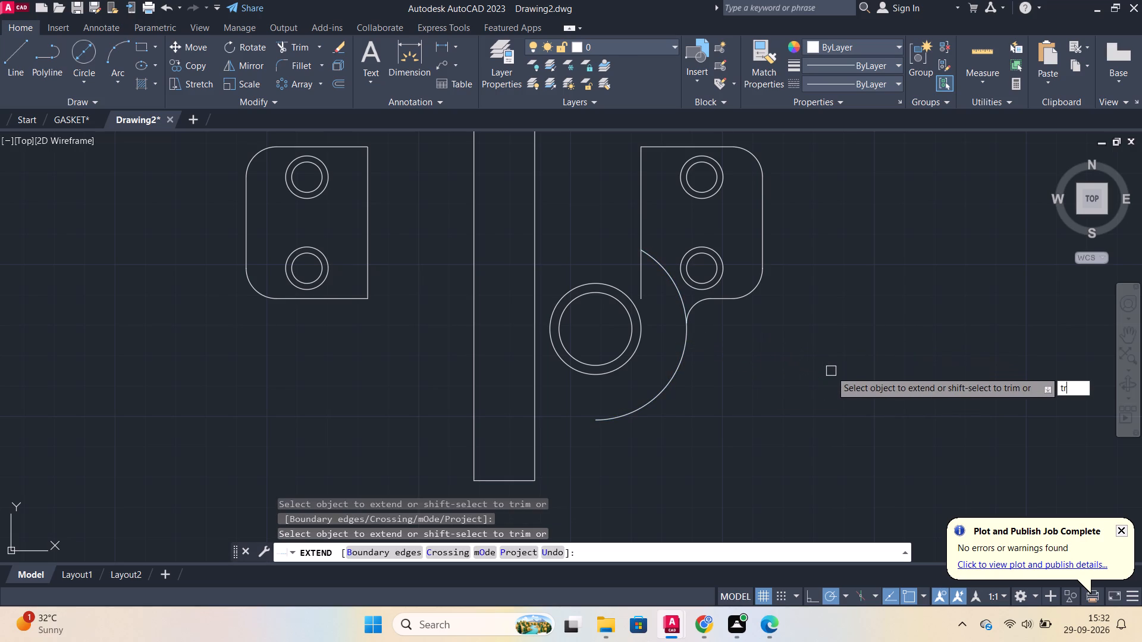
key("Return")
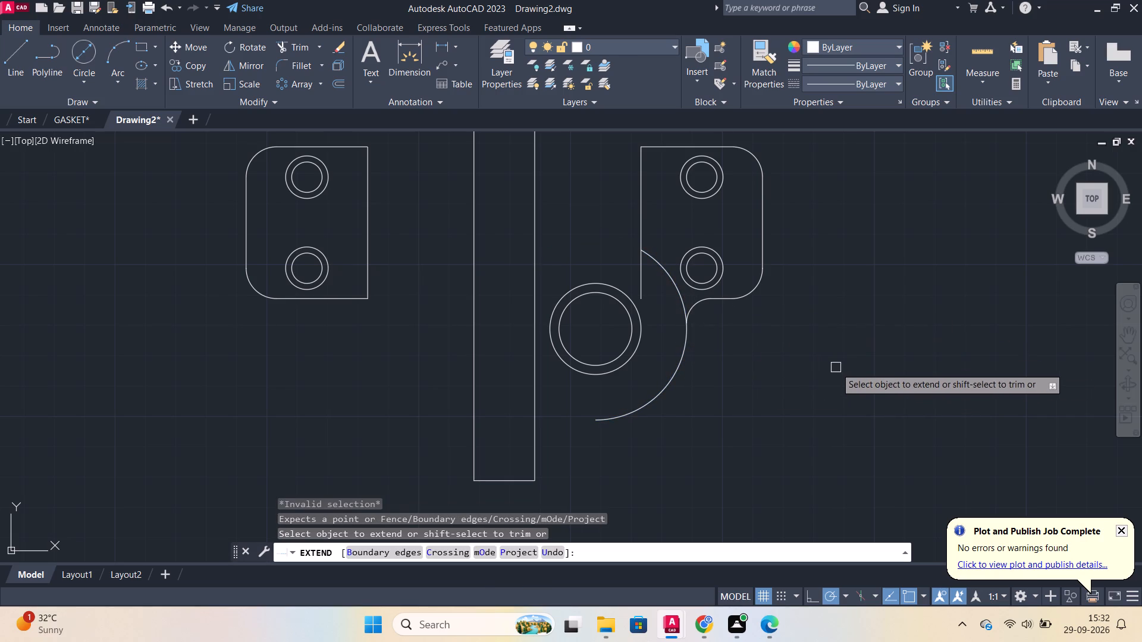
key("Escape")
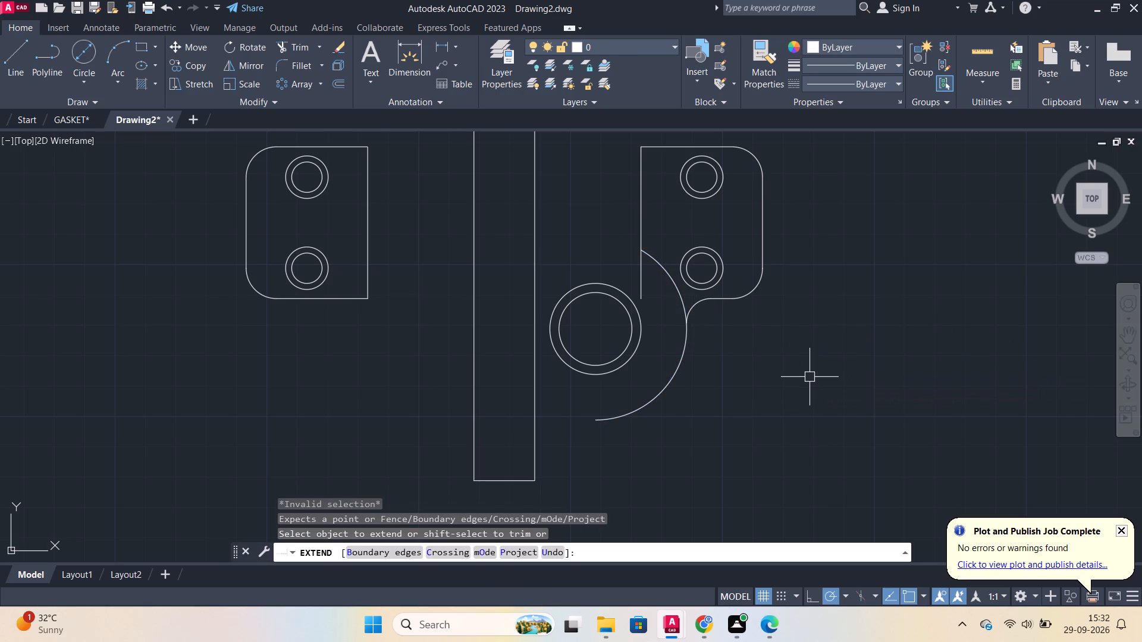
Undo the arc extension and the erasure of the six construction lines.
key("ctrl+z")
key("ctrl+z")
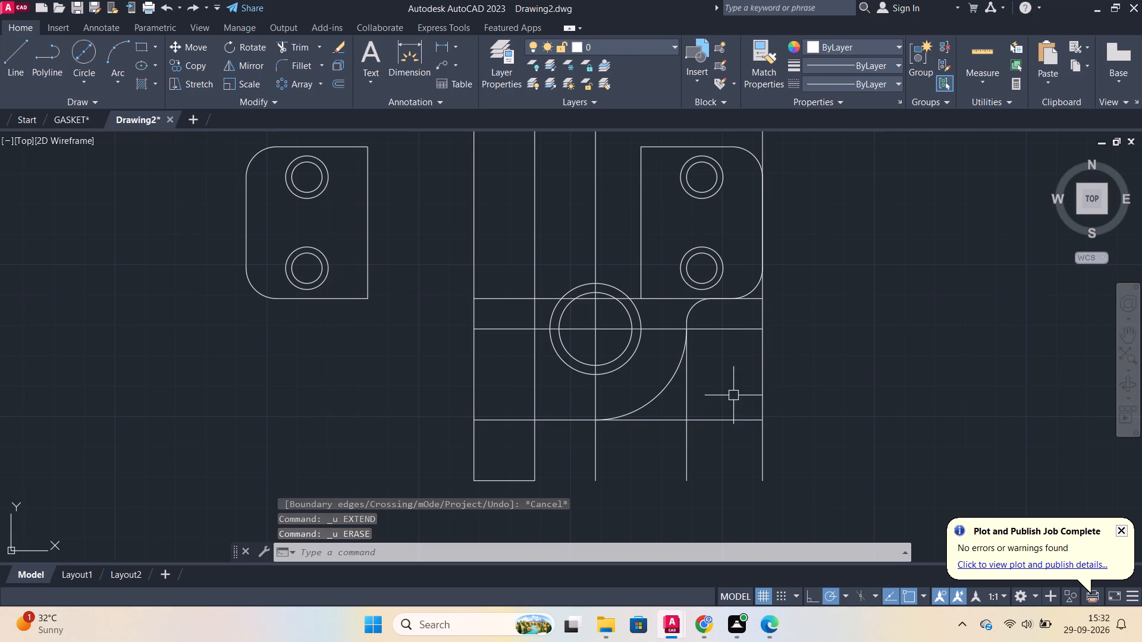
Trim the construction line segments between the large circles, quarter arc, radius 8 fillet and mirrored plate, including the outer vertical below the plate.
type("tr")
key("Return")
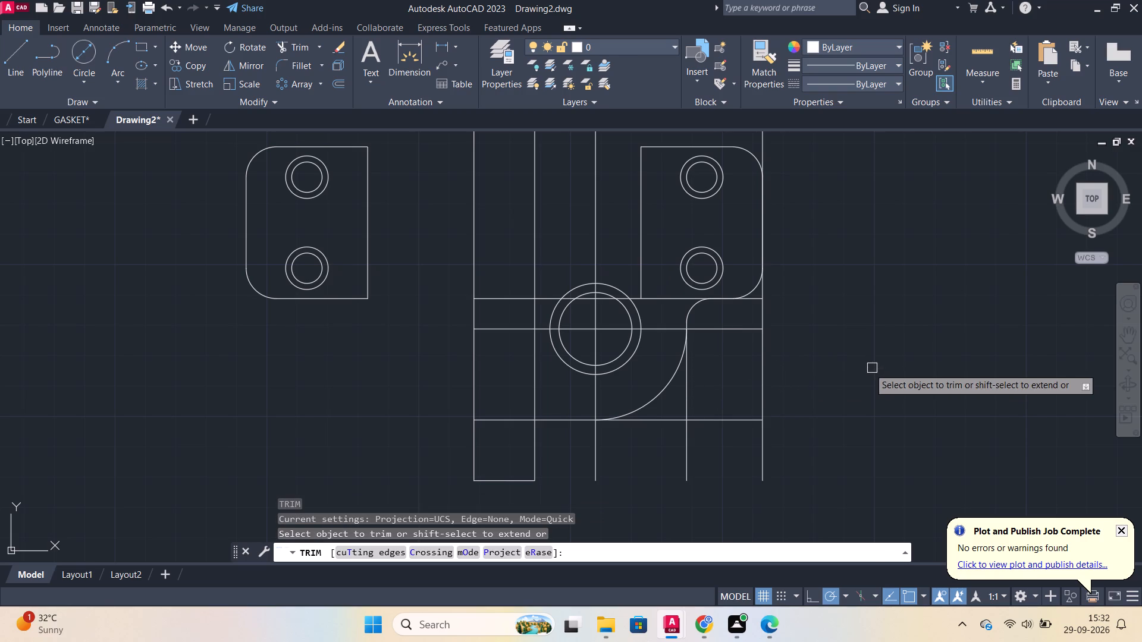
left_click(647, 420)
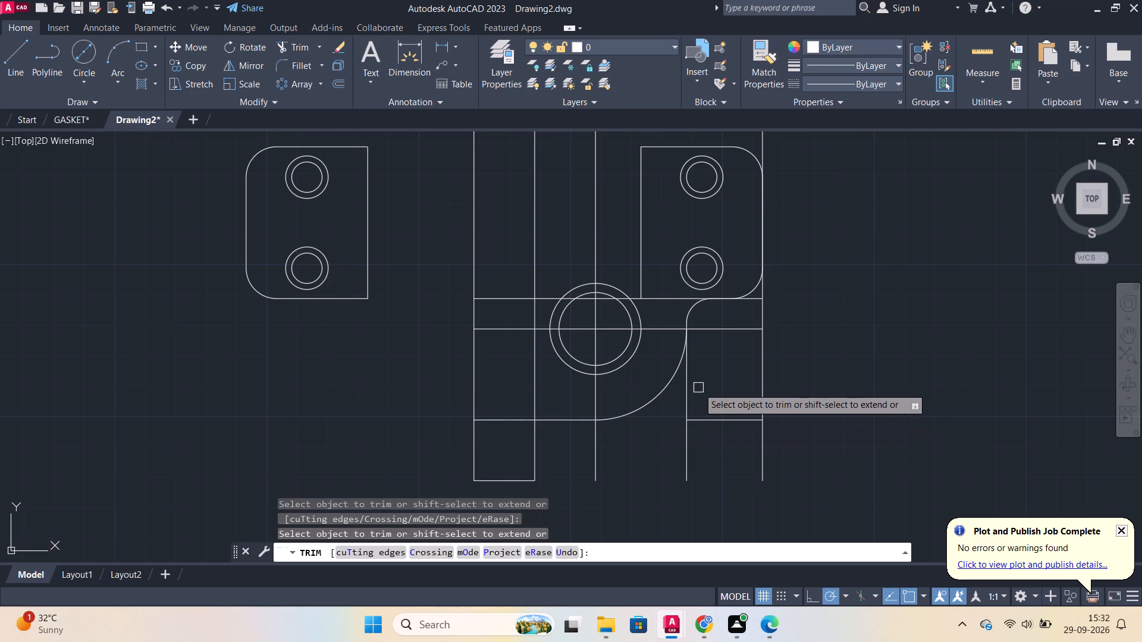
left_click(691, 374)
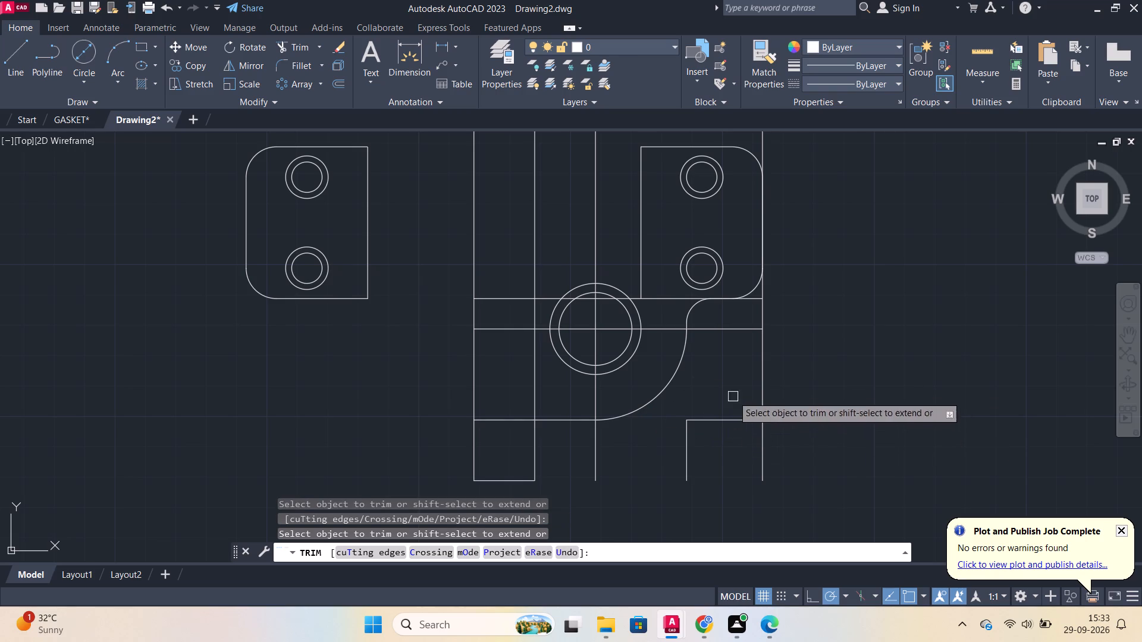
left_click(720, 325)
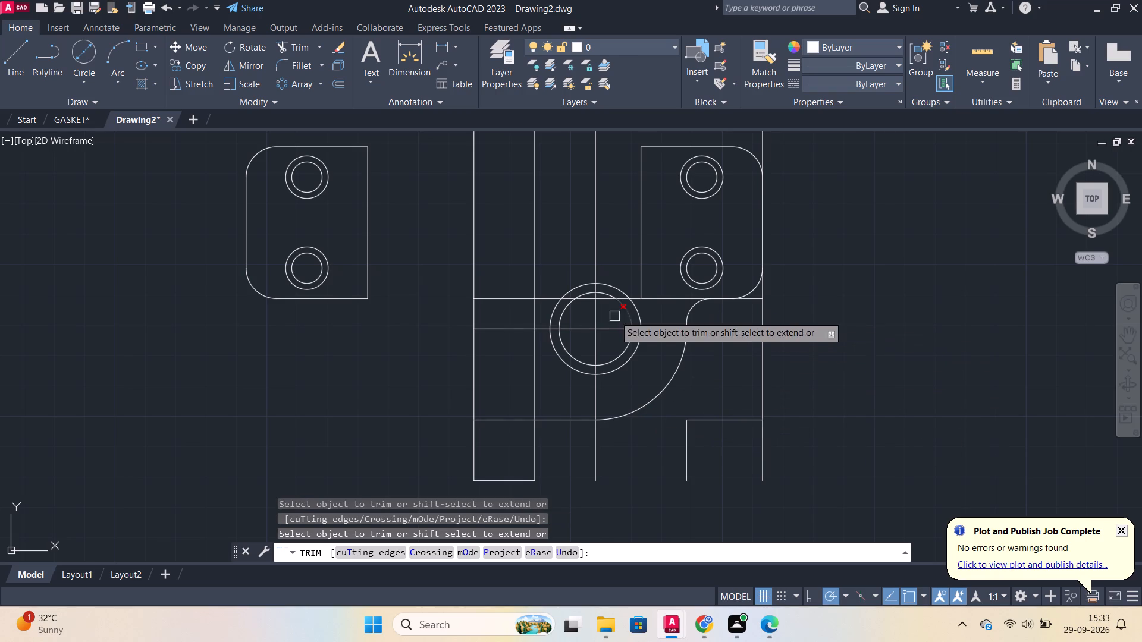
scroll(614, 313, "up", 2)
left_click(657, 274)
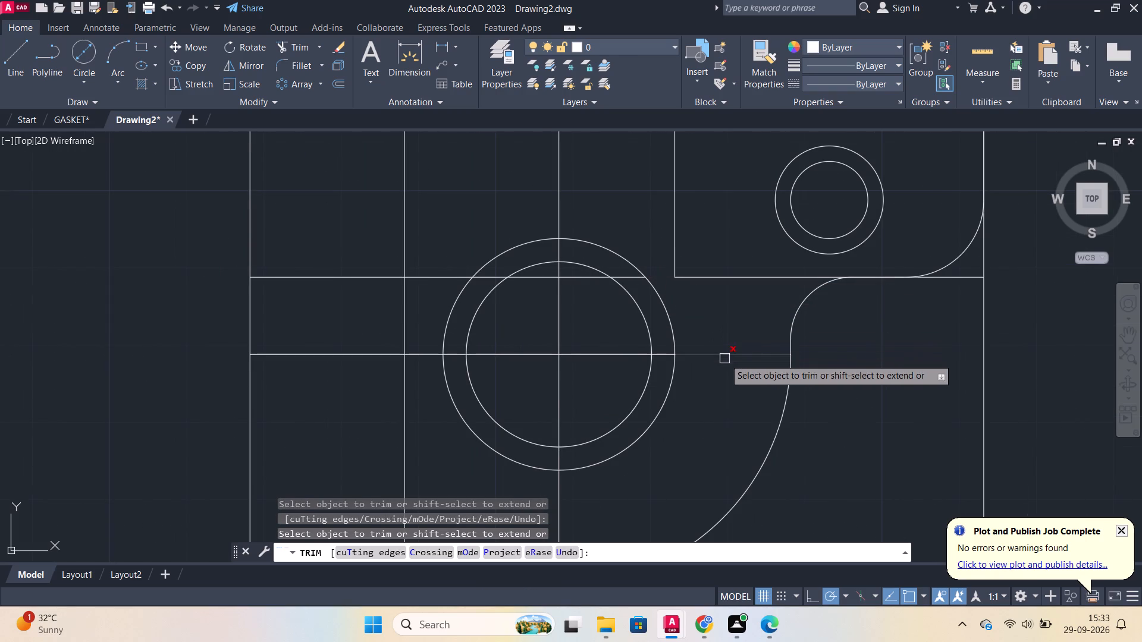
left_click(724, 358)
left_click(985, 334)
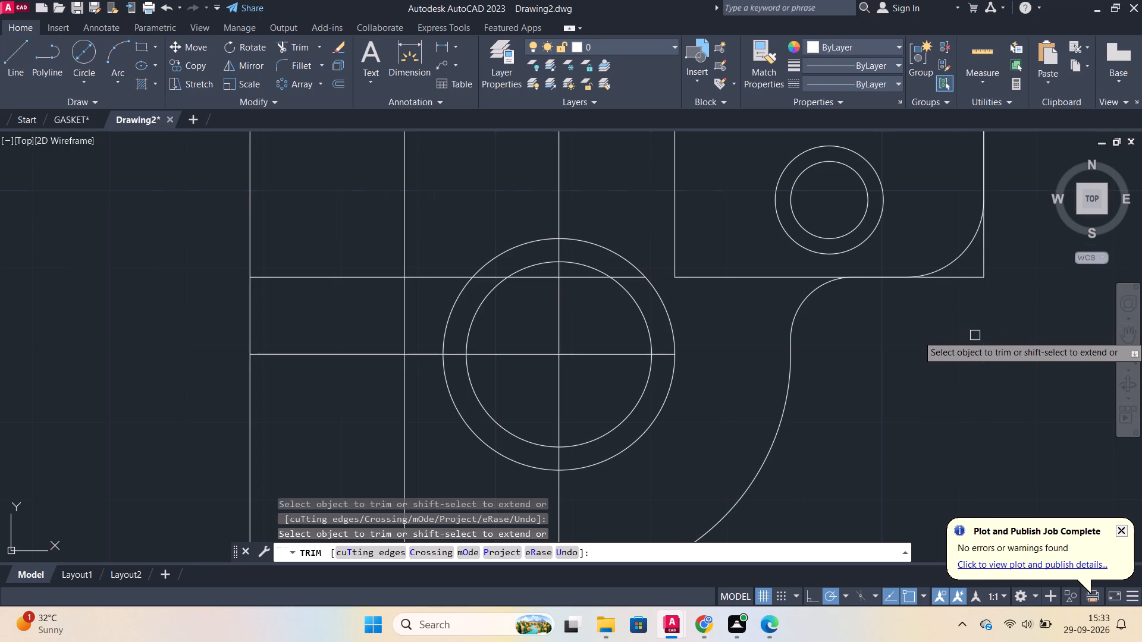
Trim the leftover line stubs outside the quarter arc and the circles' vertical centre line below the outer circle.
scroll(975, 335, "down", 3)
left_click(1027, 457)
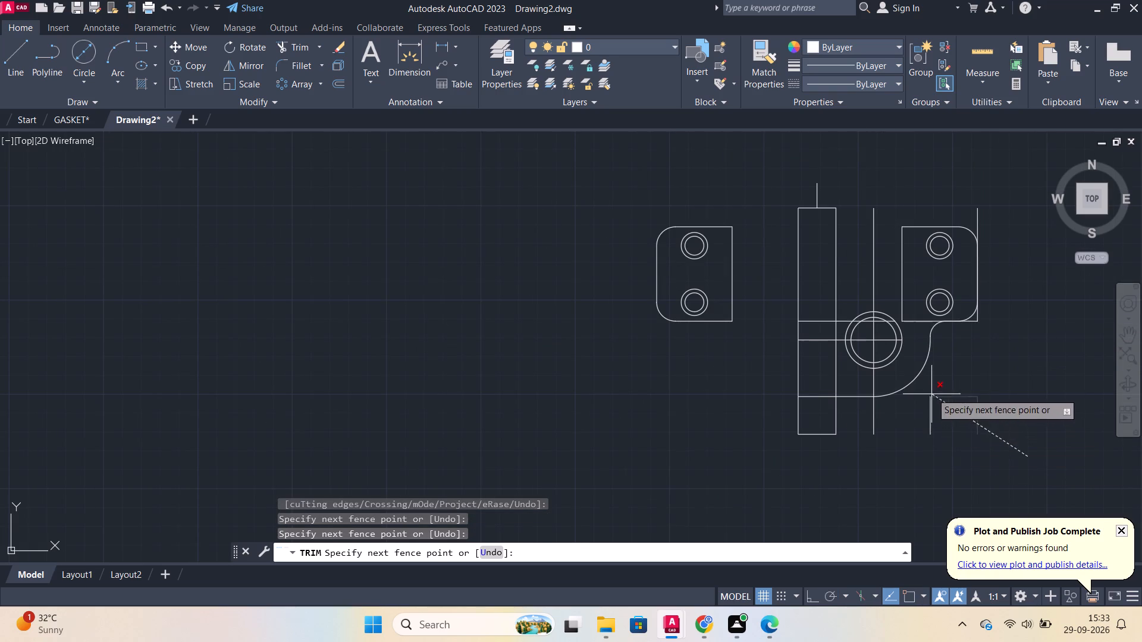
left_click(931, 393)
left_click(936, 414)
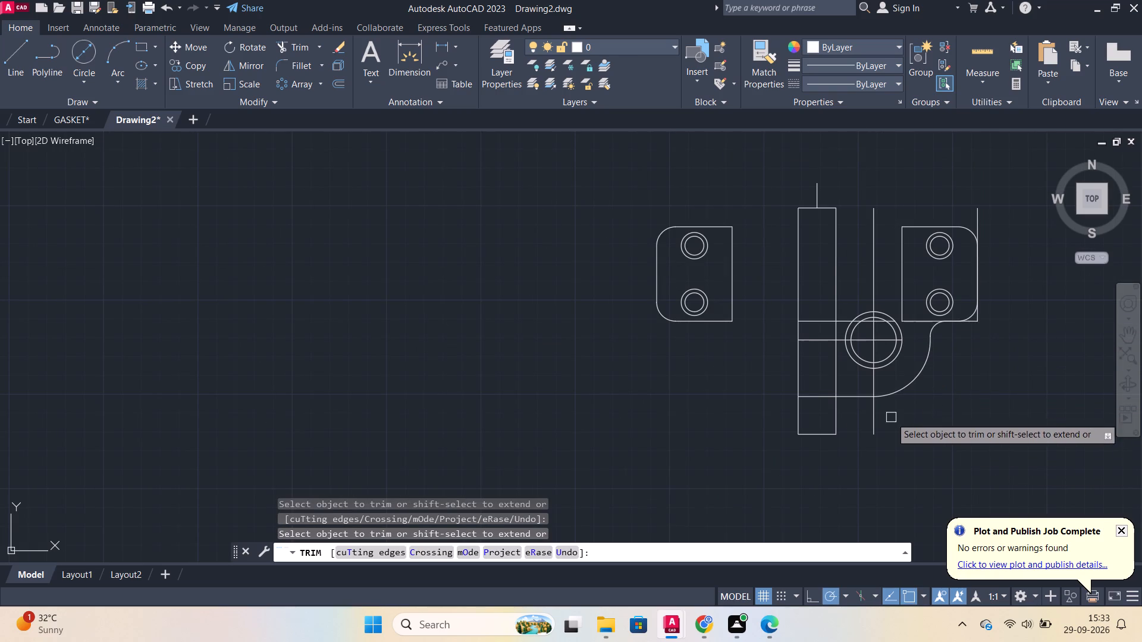
scroll(861, 417, "up", 1)
left_click(879, 404)
left_click(880, 365)
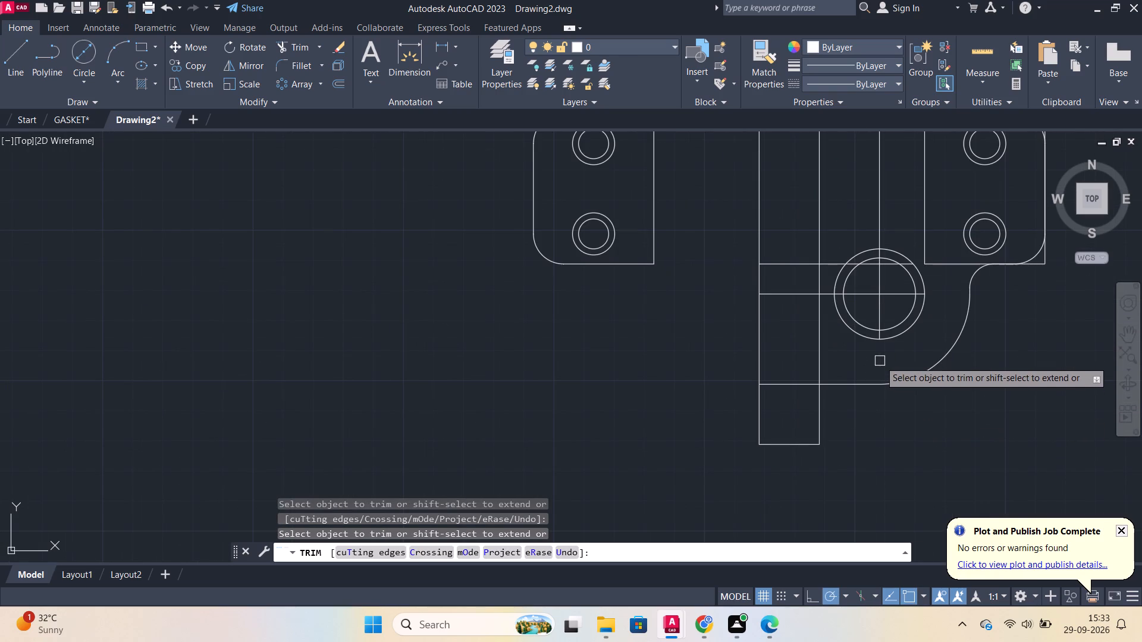
scroll(880, 361, "down", 1)
middle_click_drag(978, 354, 940, 388)
scroll(914, 364, "up", 2)
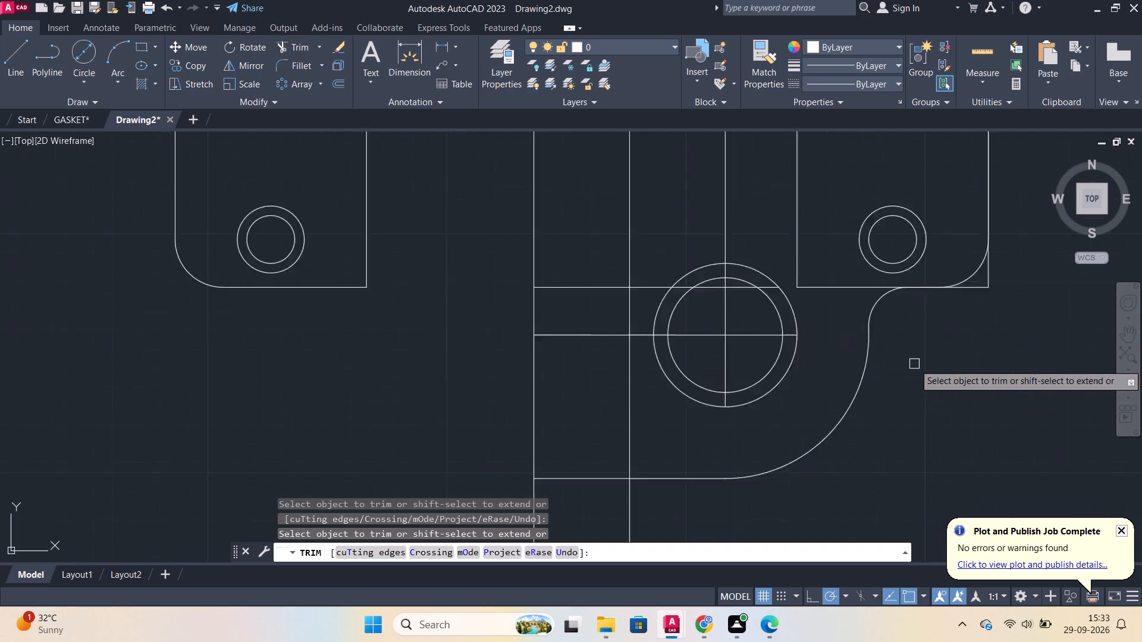
scroll(914, 364, "up", 1)
scroll(933, 288, "up", 2)
scroll(644, 285, "up", 1)
scroll(642, 285, "down", 3)
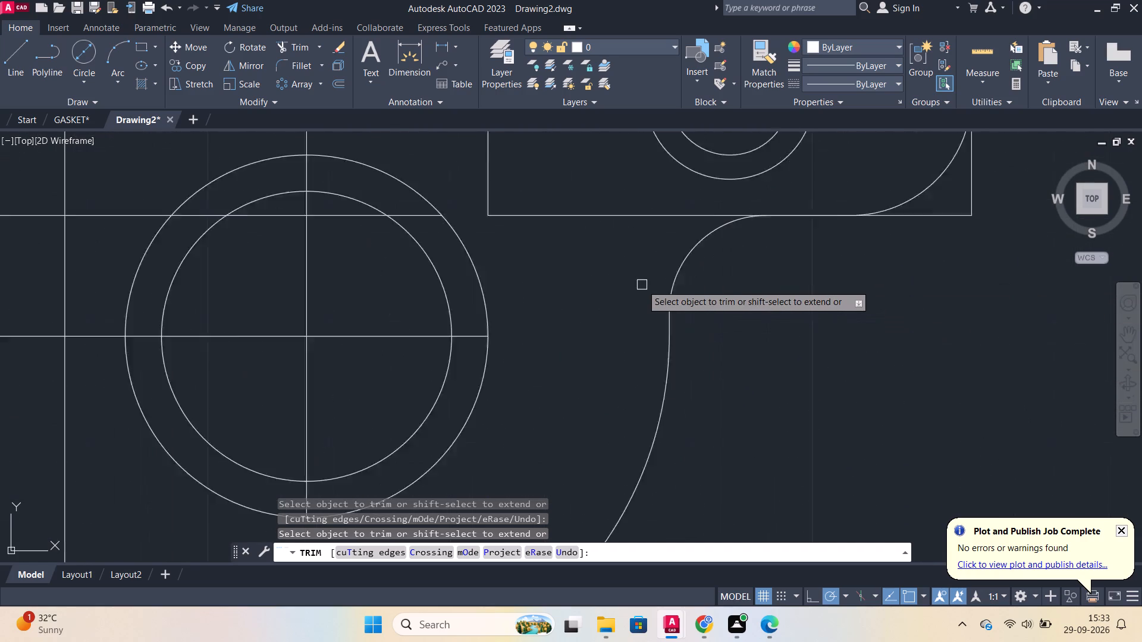
scroll(515, 263, "down", 2)
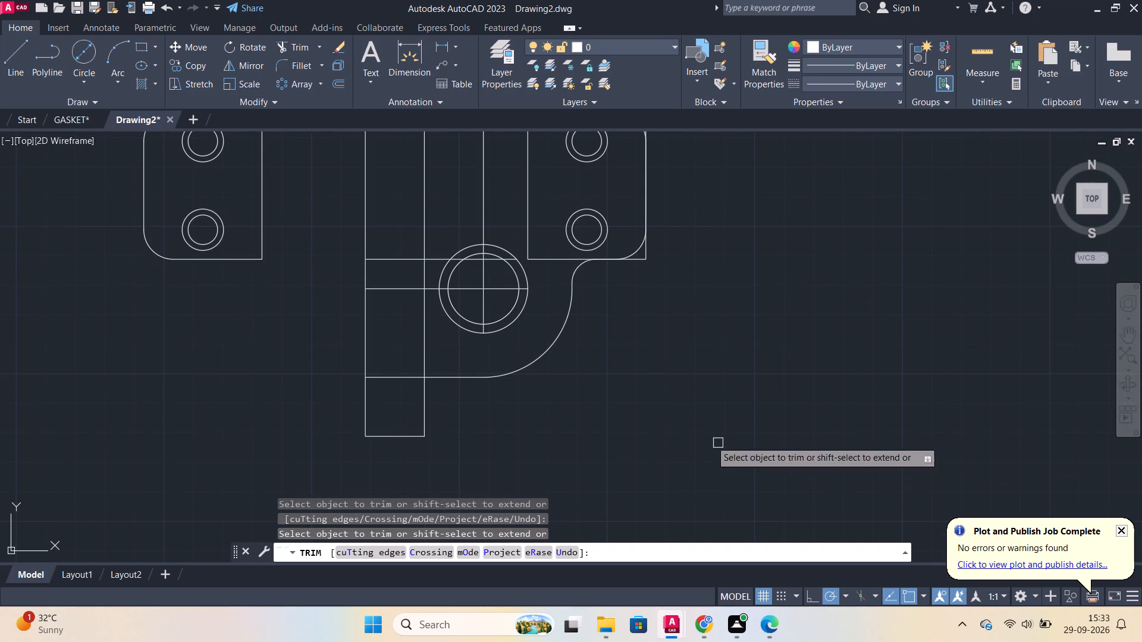
key("Escape")
Erase the two remaining horizontal construction lines and the vertical centre line running through the large concentric circles.
left_click(395, 259)
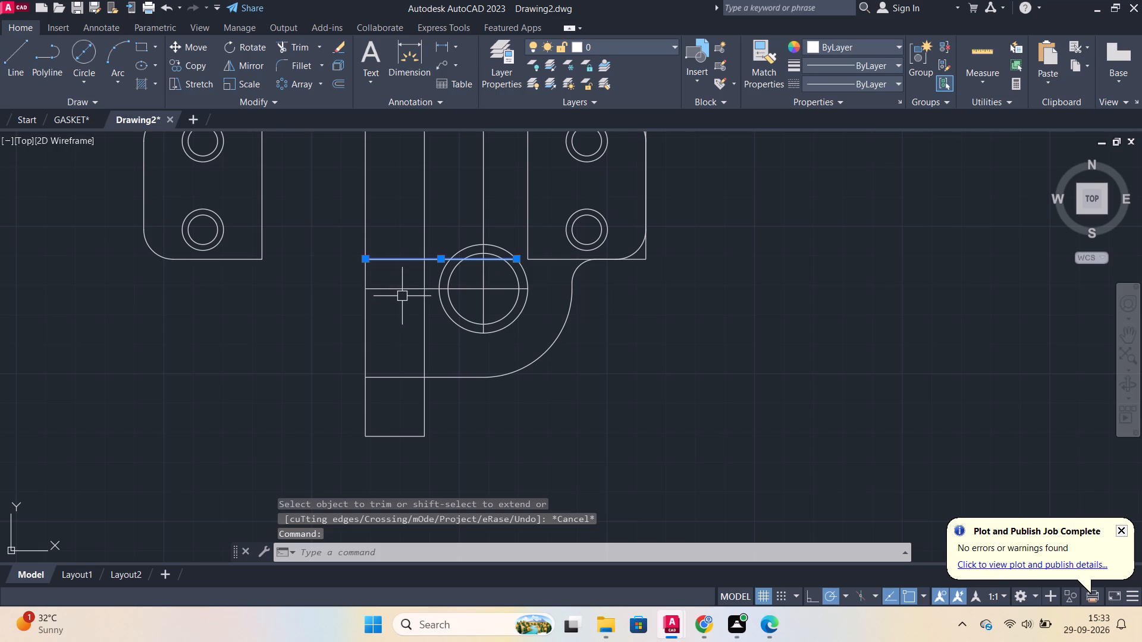
left_click(399, 292)
key("e")
key("Return")
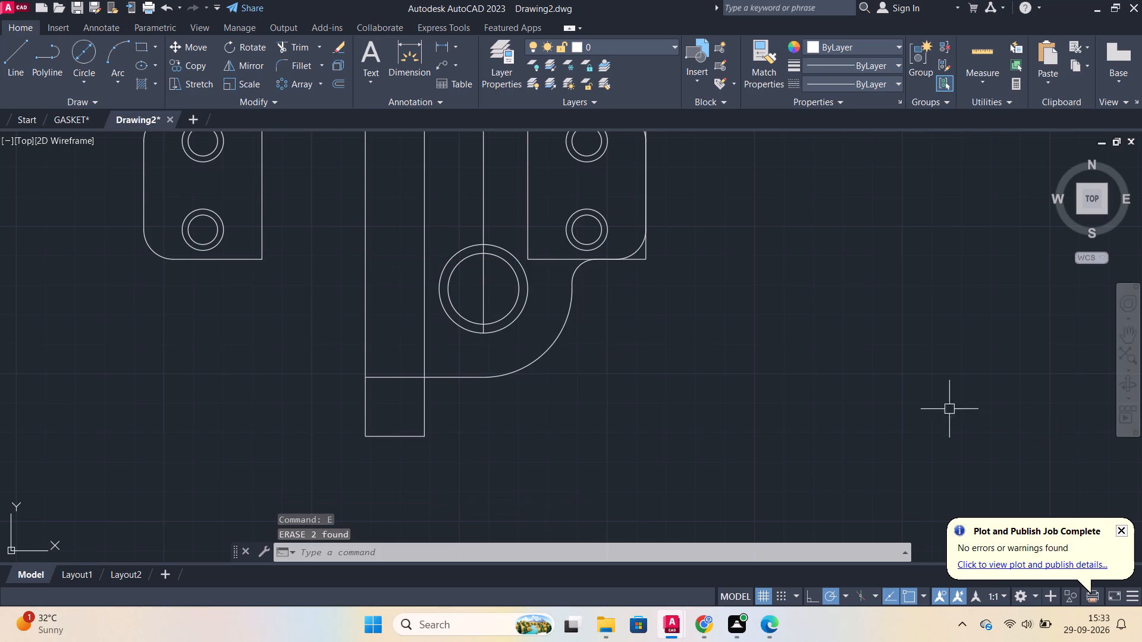
left_click(481, 273)
key("e")
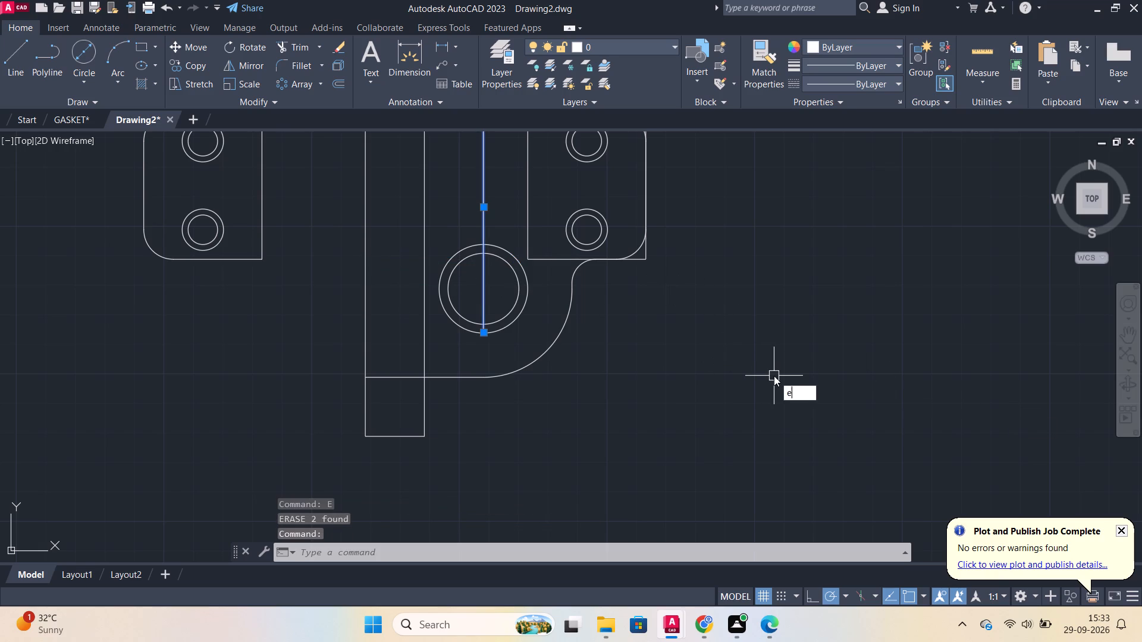
key("Return")
Trim the square corner outside the mirrored plate's lower fillet and the vertical construction line along its outer edge.
scroll(727, 358, "down", 2)
scroll(743, 320, "up", 2)
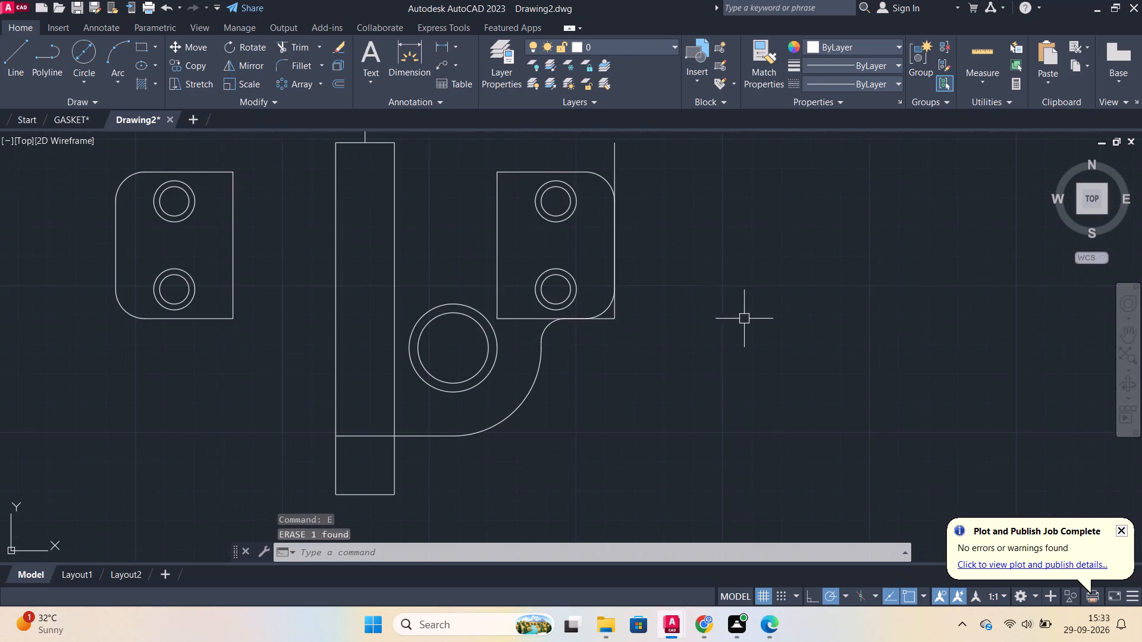
middle_click_drag(743, 314, 749, 325)
type("tr")
key("Return")
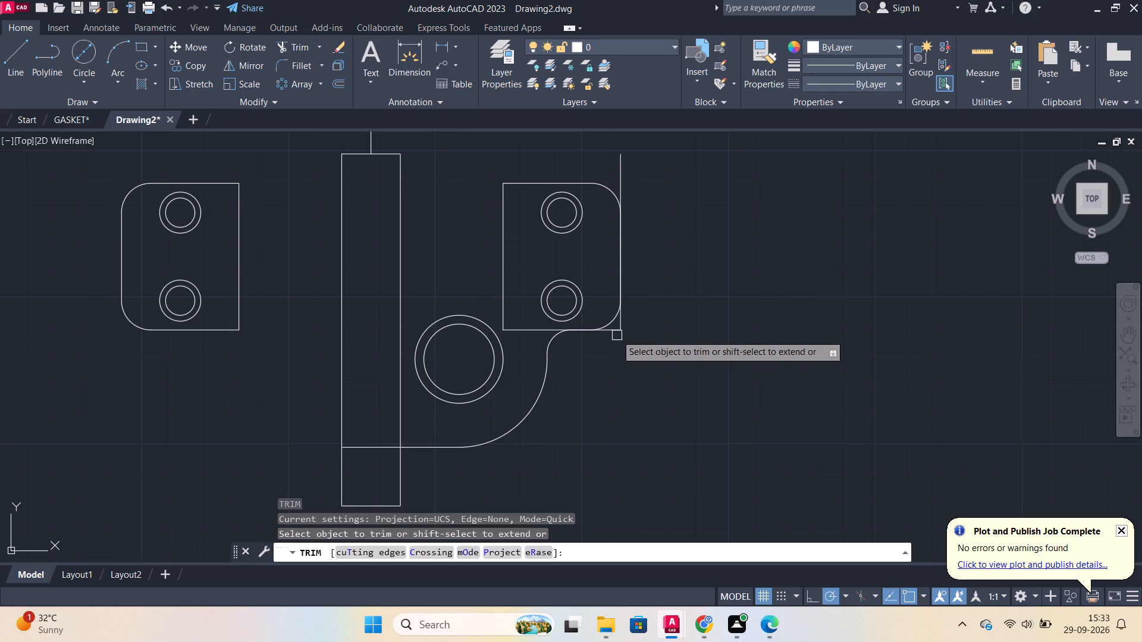
left_click(618, 334)
left_click(618, 331)
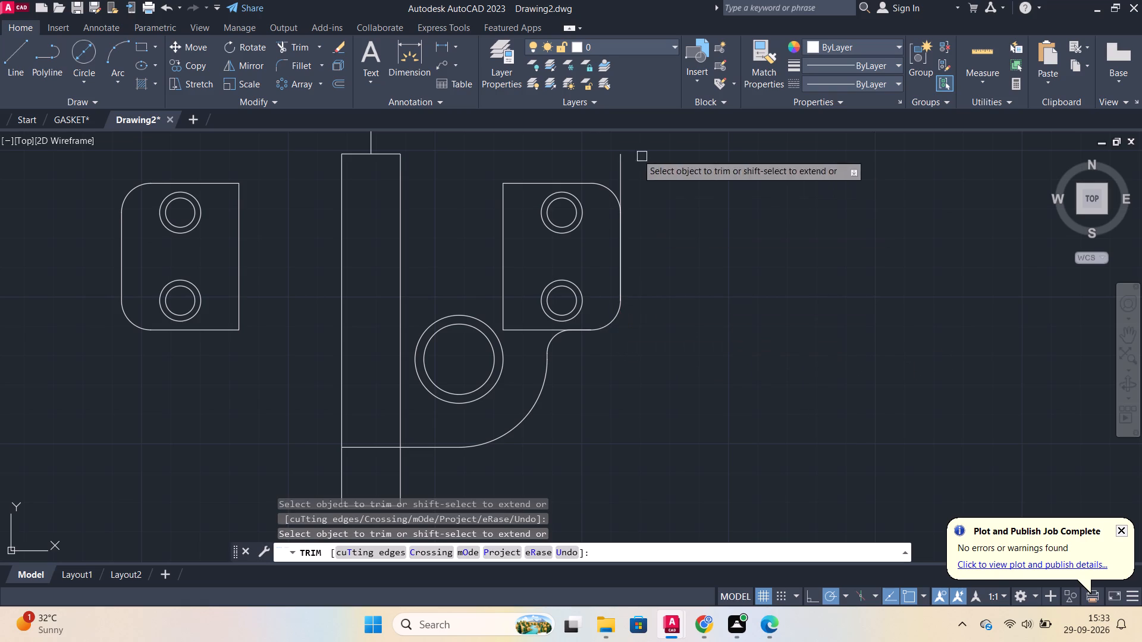
left_click(620, 177)
left_click(619, 241)
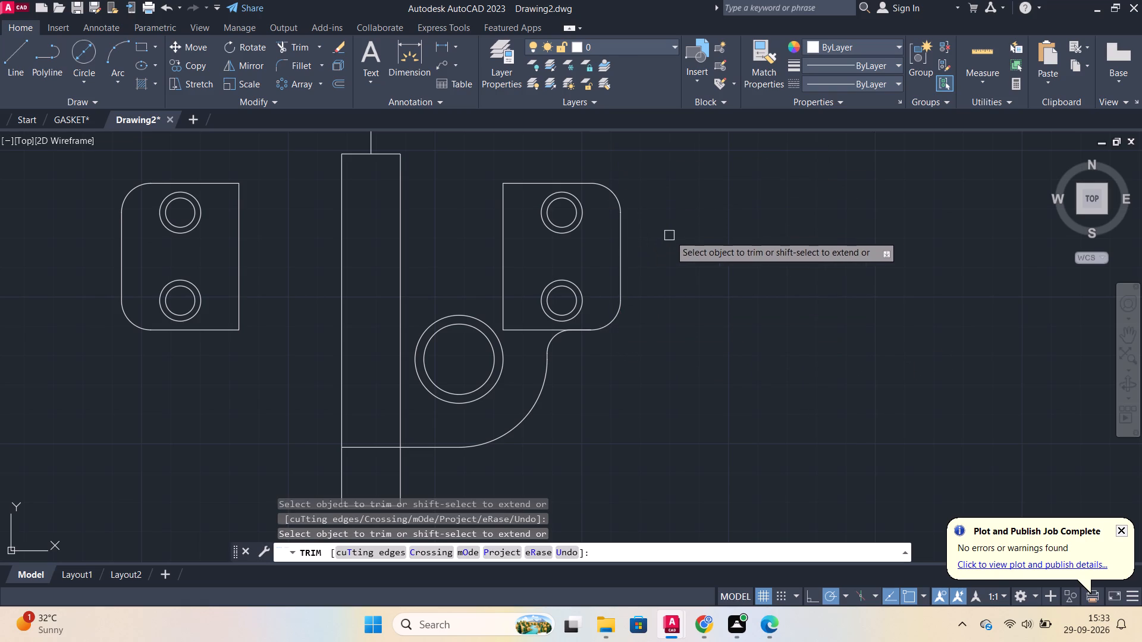
scroll(702, 259, "down", 1)
scroll(647, 301, "up", 2)
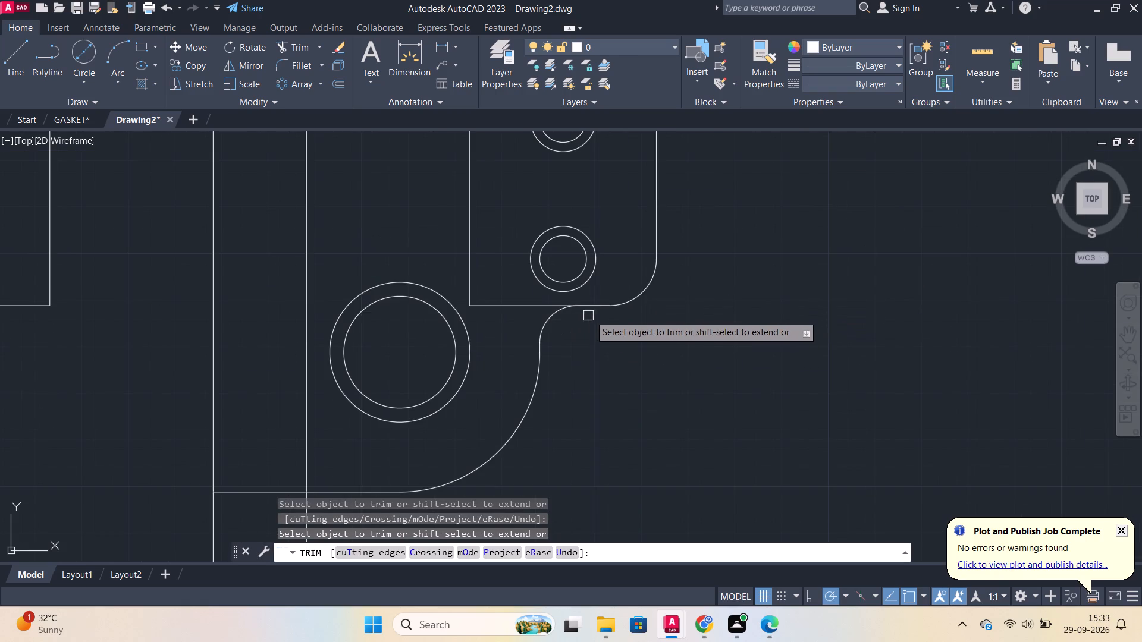
left_click(595, 308)
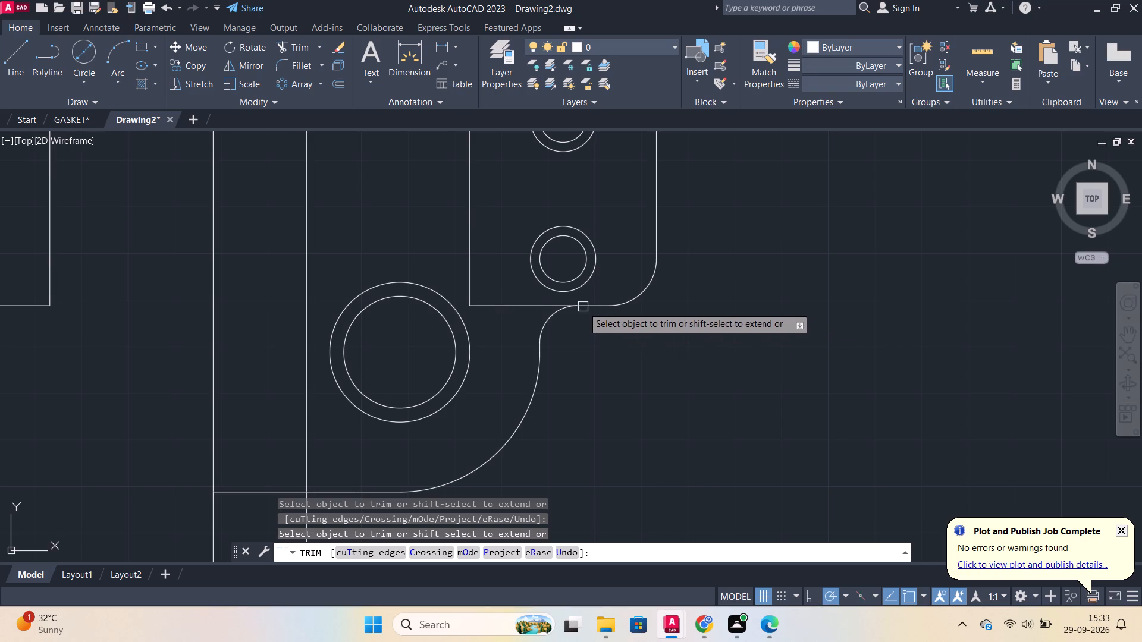
scroll(676, 308, "down", 2)
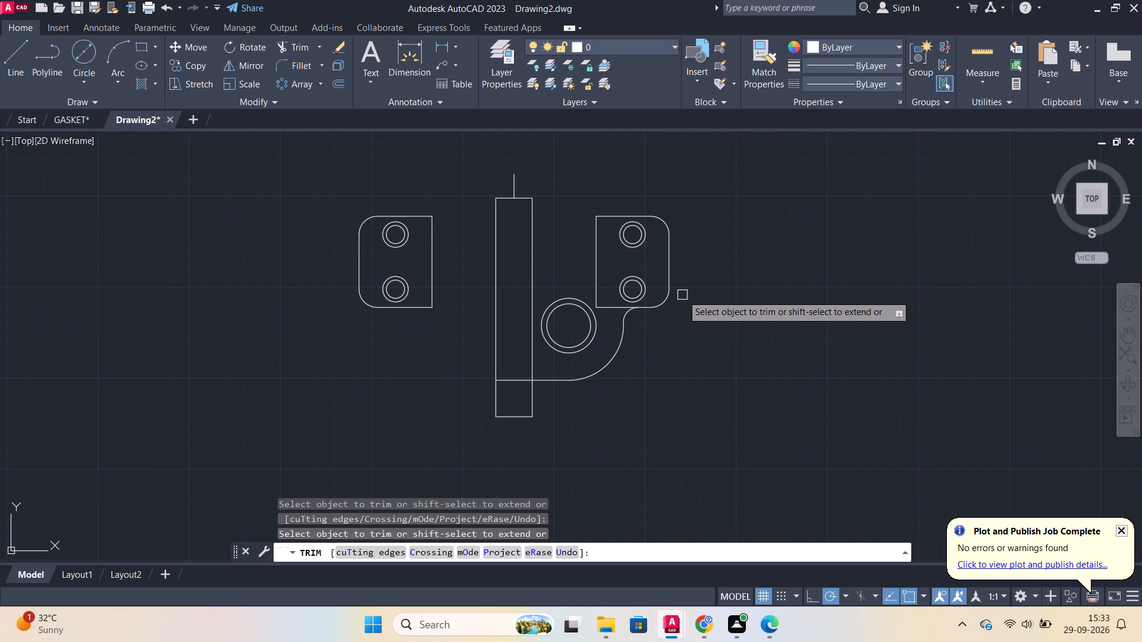
key("Escape")
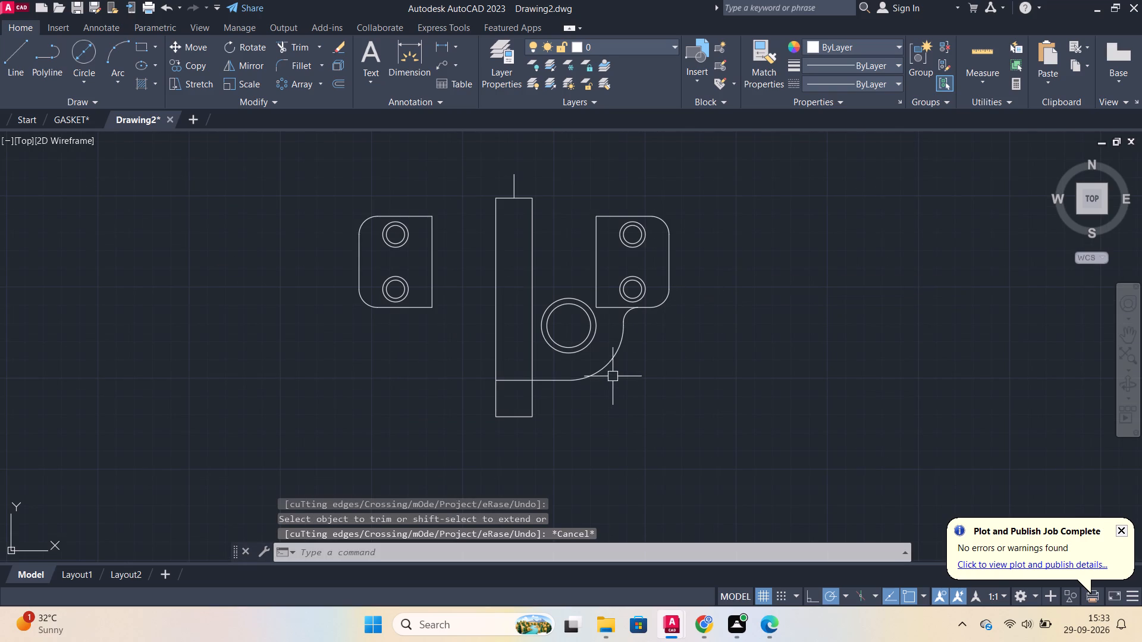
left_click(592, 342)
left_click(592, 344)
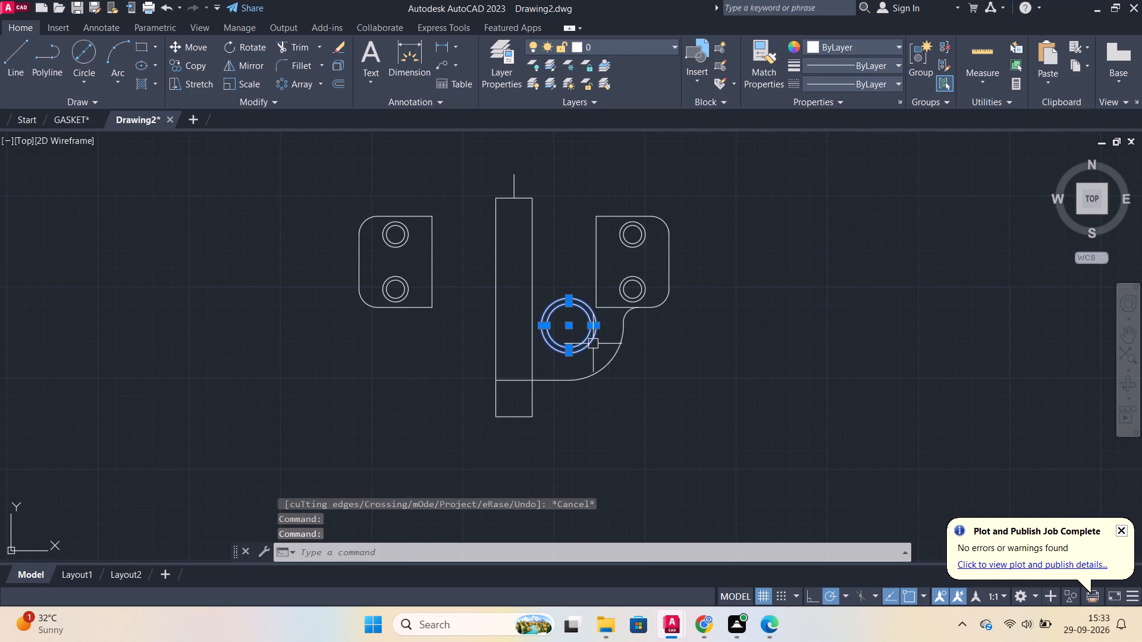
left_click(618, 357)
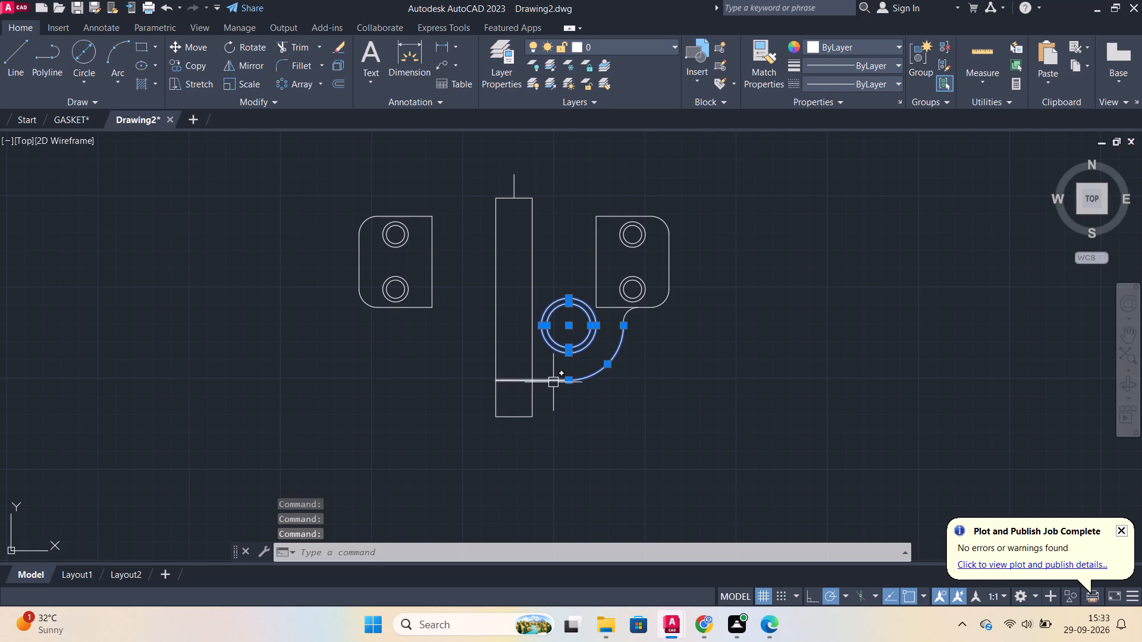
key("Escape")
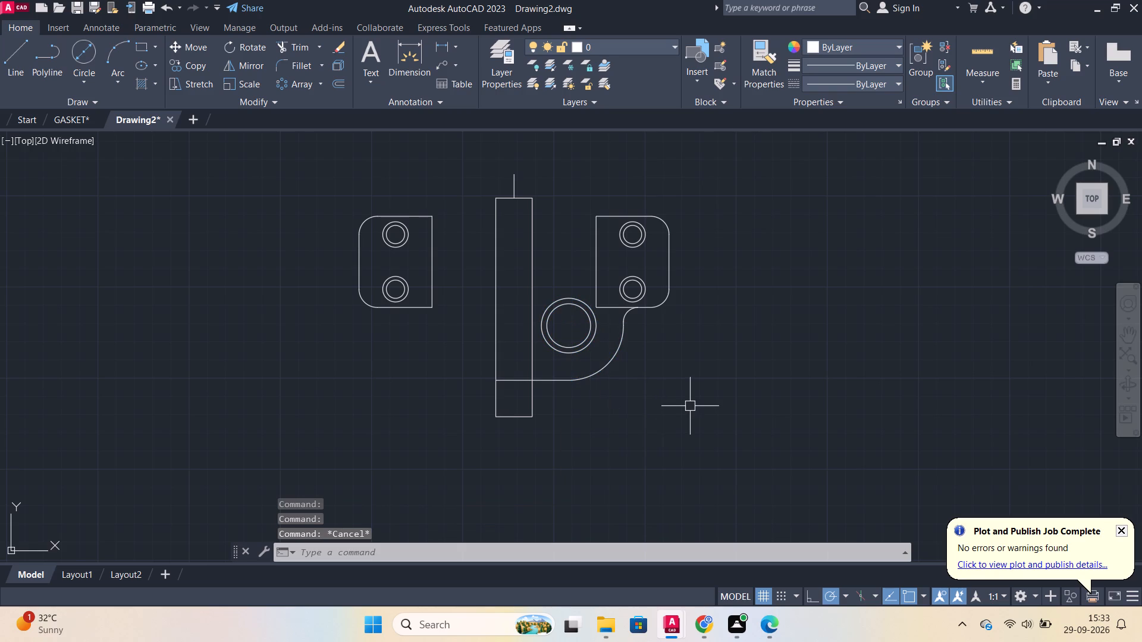
Trim the horizontal line segment crossing the inside of the central 20 by 120 strip.
type("tr")
key("Return")
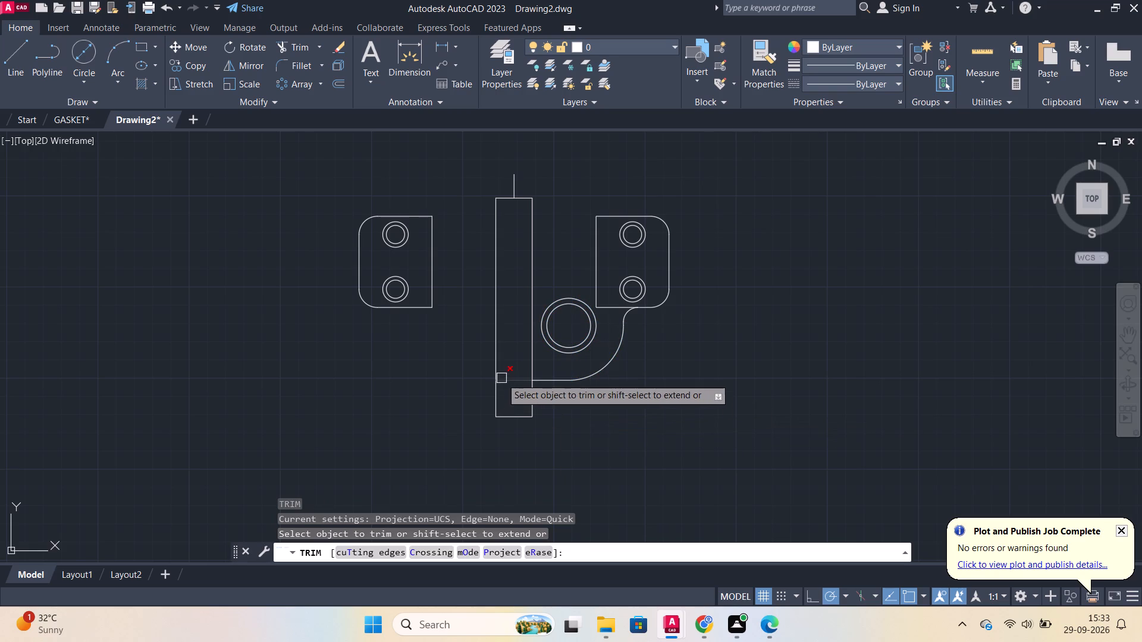
left_click(501, 378)
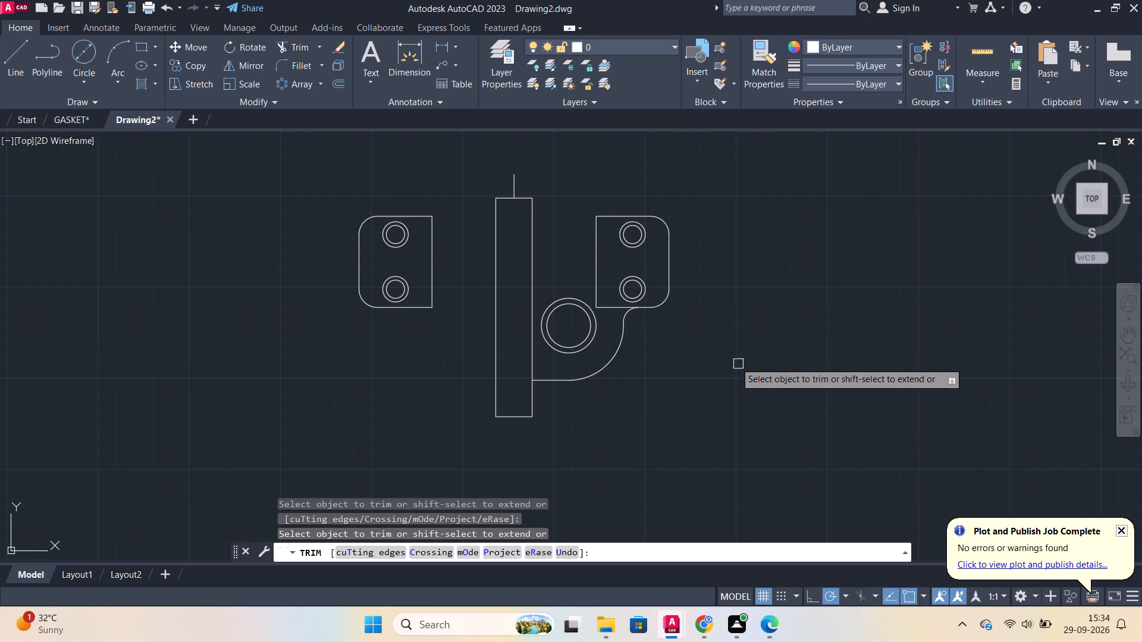
key("Escape")
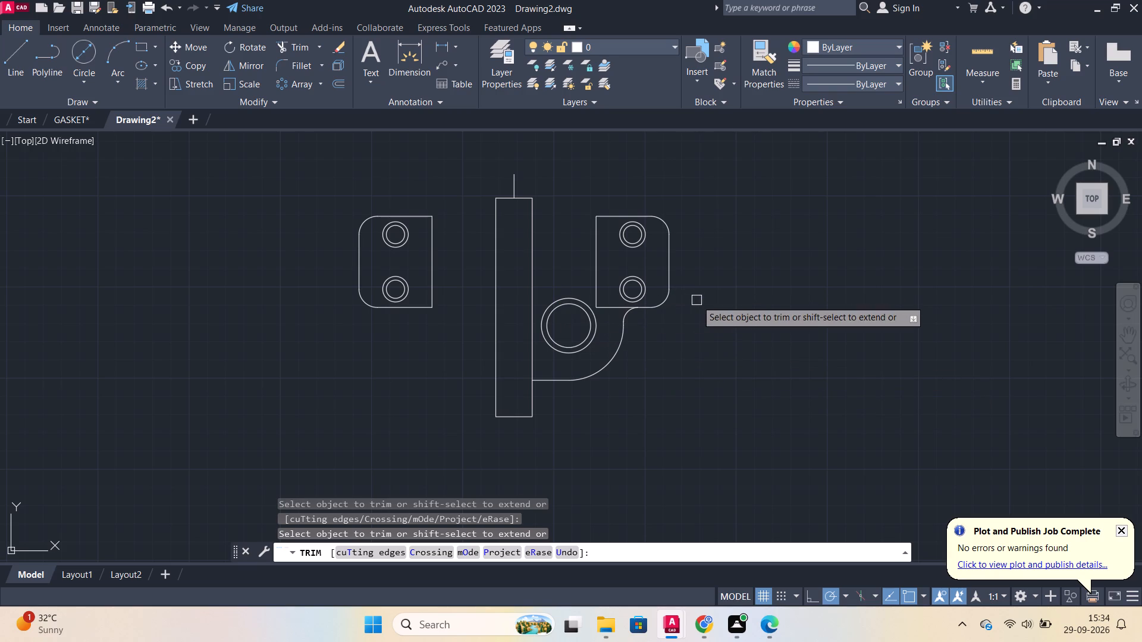
Mirror the two large concentric circles, quarter arc, bottom line and small fillet about the strip's vertical centre line, keeping the originals.
left_click(561, 354)
left_click(567, 345)
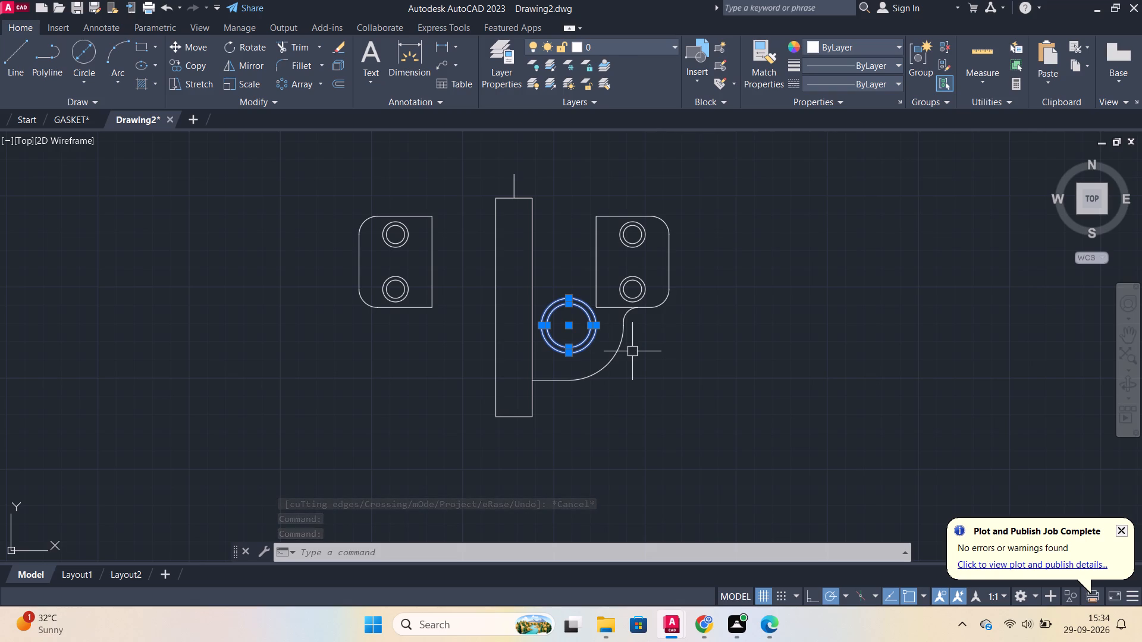
left_click(601, 361)
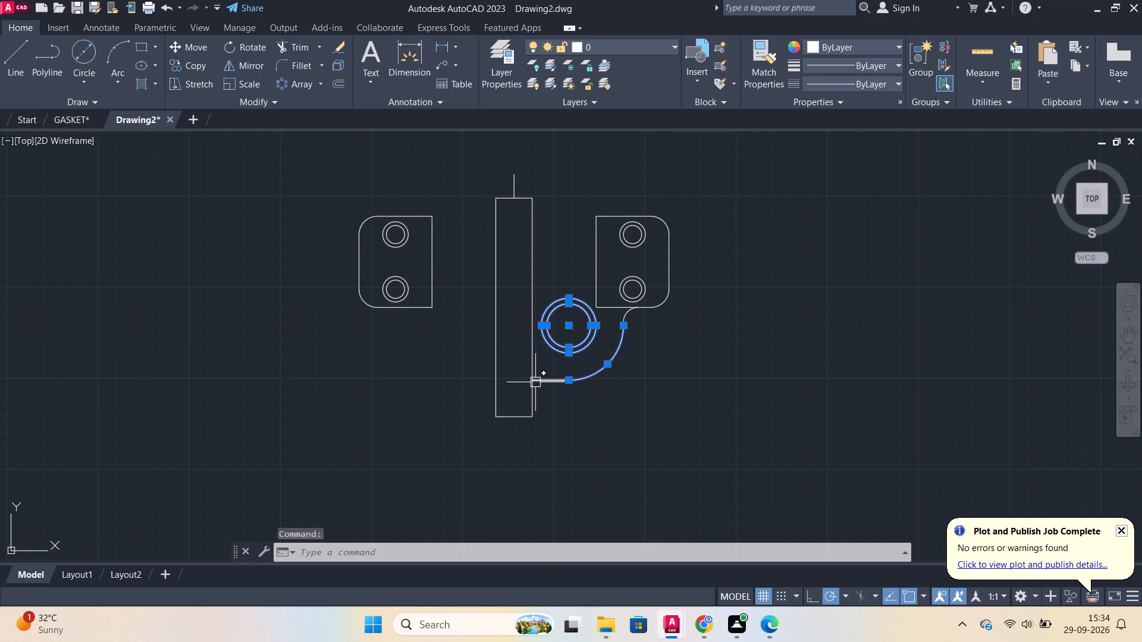
left_click(544, 382)
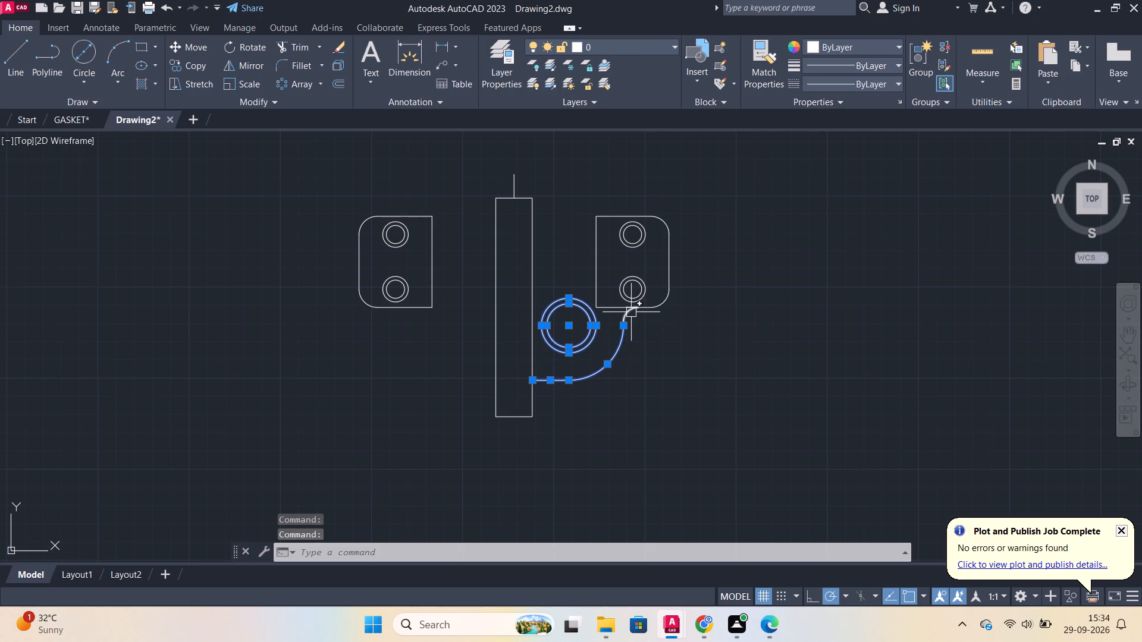
left_click(631, 312)
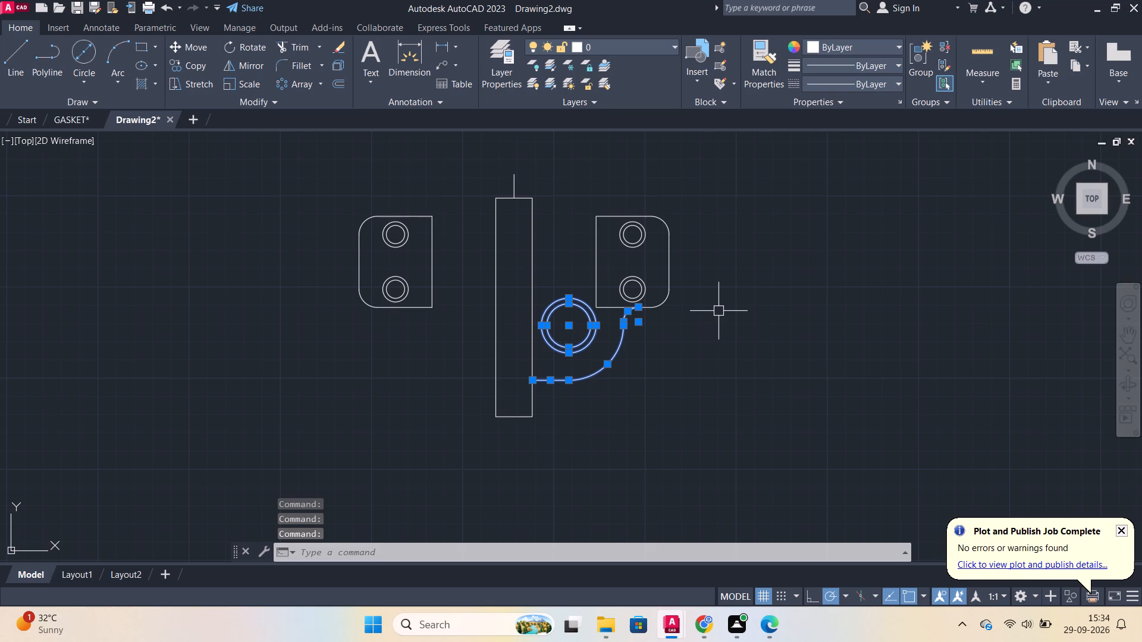
type("mi")
key("Return")
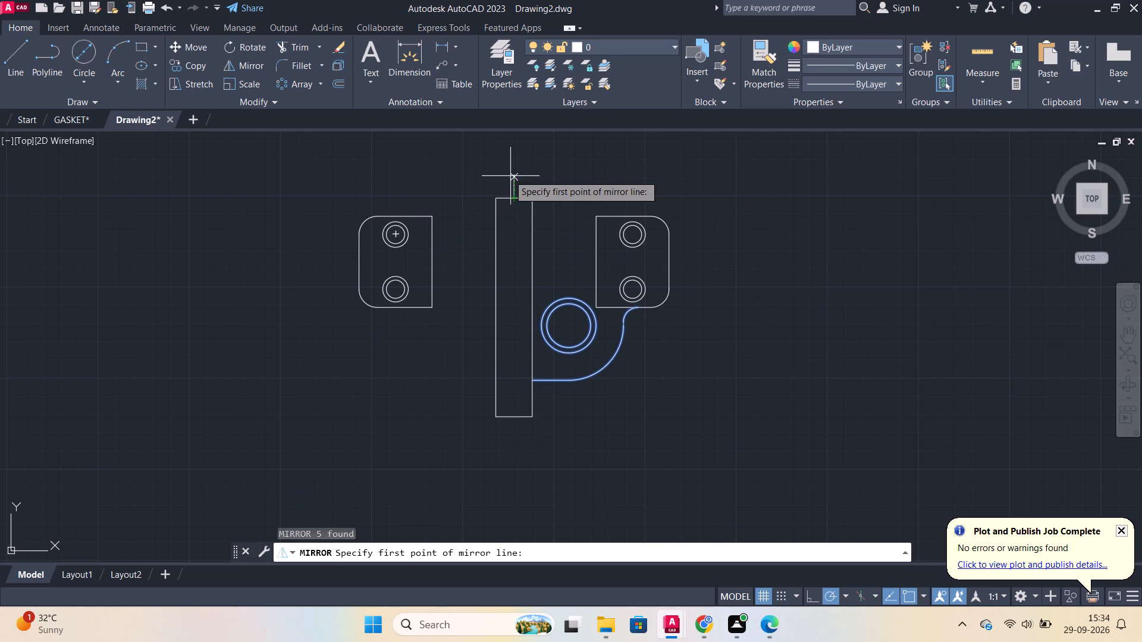
scroll(507, 171, "up", 1)
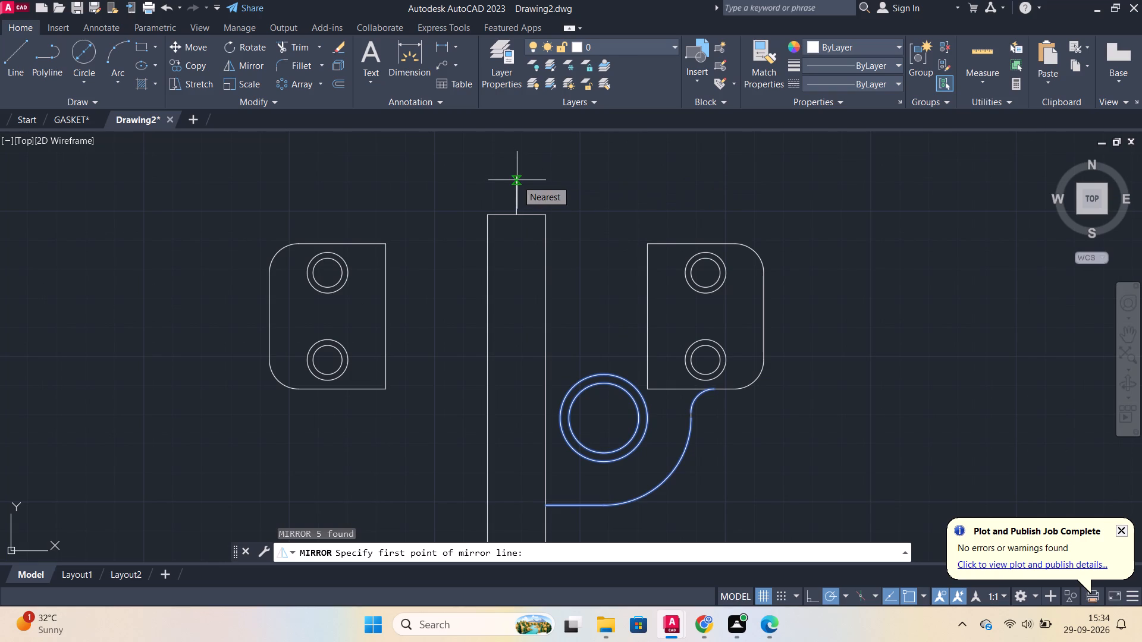
left_click(519, 178)
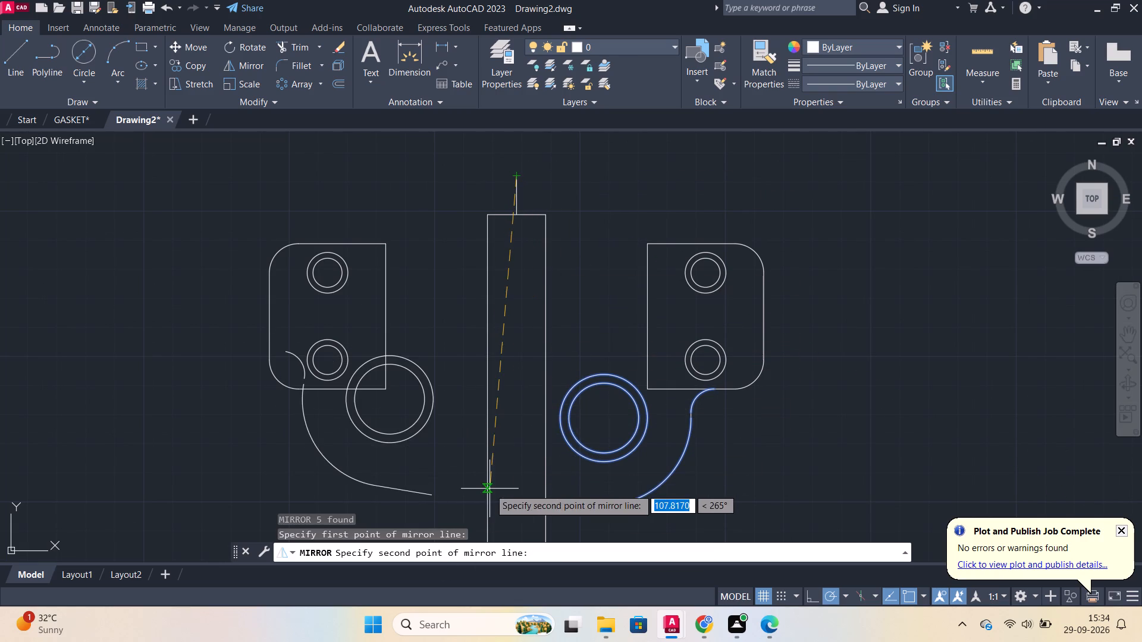
middle_click_drag(490, 489, 507, 360)
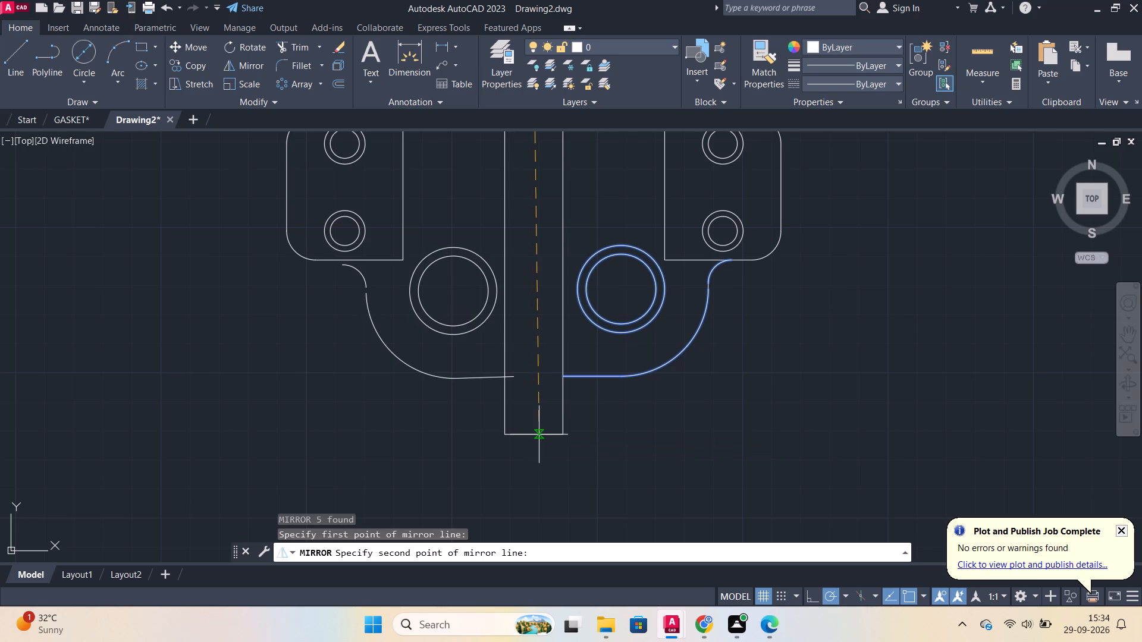
left_click(533, 482)
left_click_drag(570, 530, 533, 482)
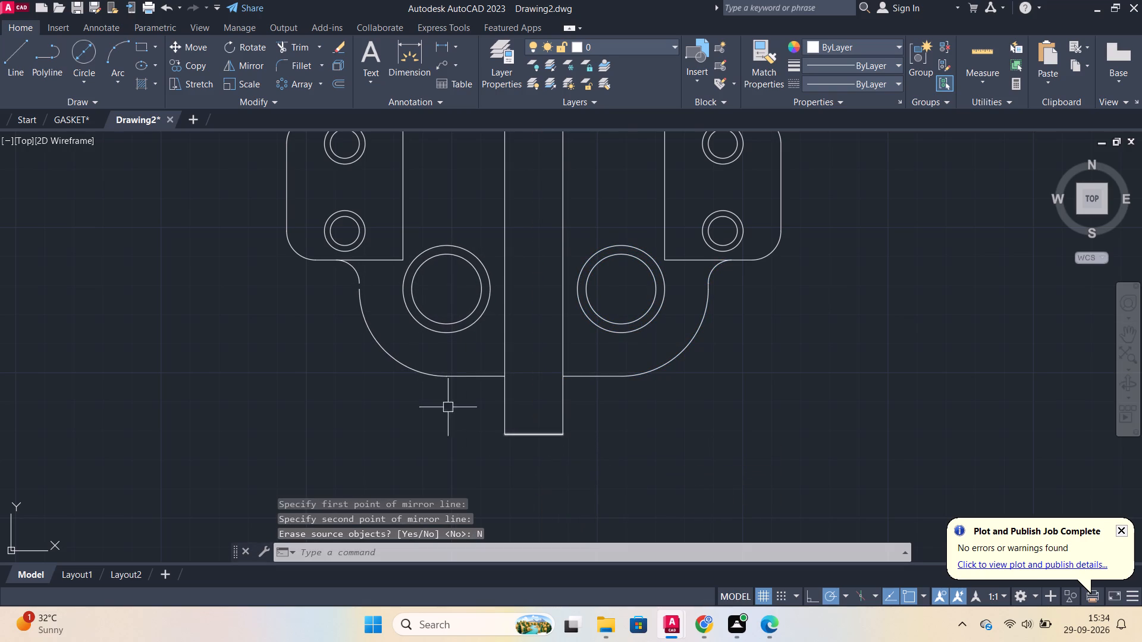
Extend the mirrored quarter arc up to the bottom edge of the left plate.
scroll(322, 264, "up", 1)
scroll(413, 307, "up", 2)
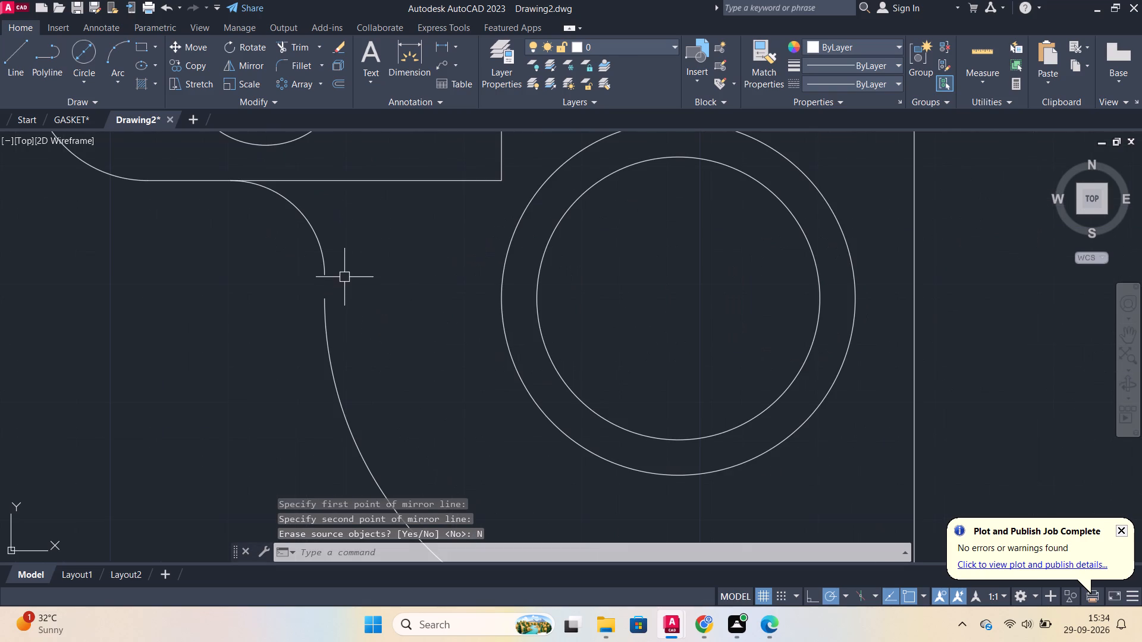
type("ex")
key("Return")
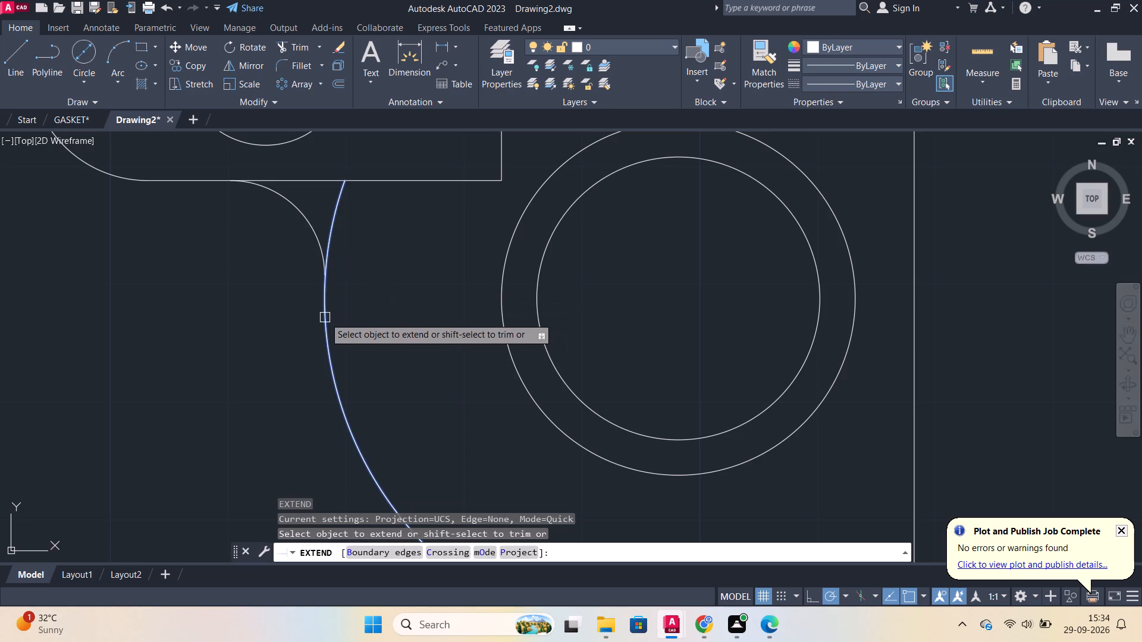
left_click(325, 317)
key("Escape")
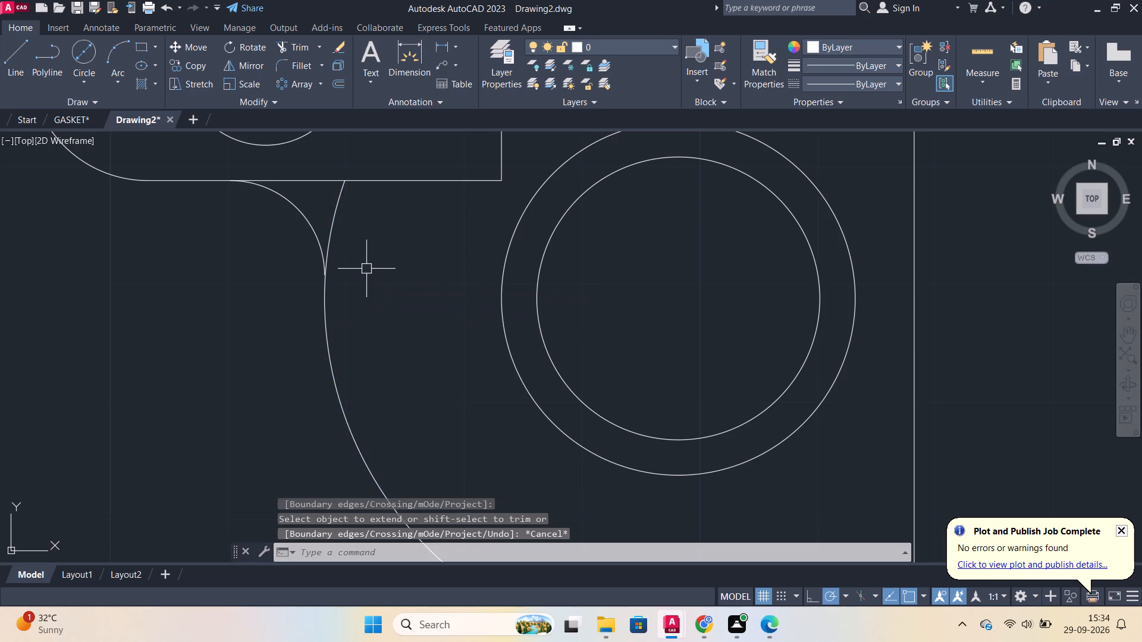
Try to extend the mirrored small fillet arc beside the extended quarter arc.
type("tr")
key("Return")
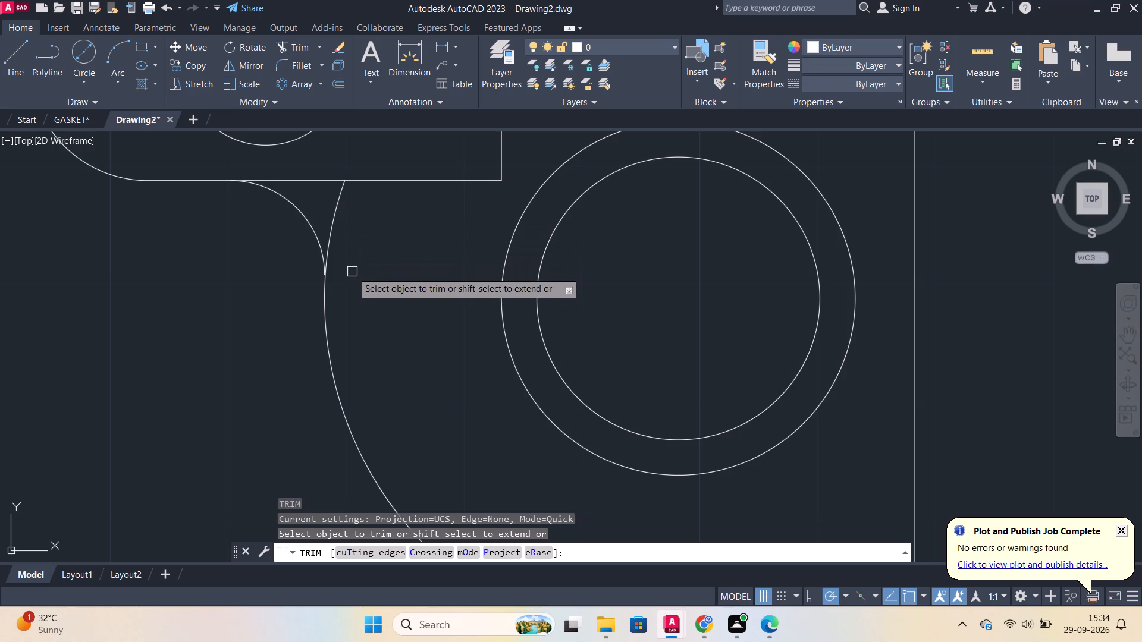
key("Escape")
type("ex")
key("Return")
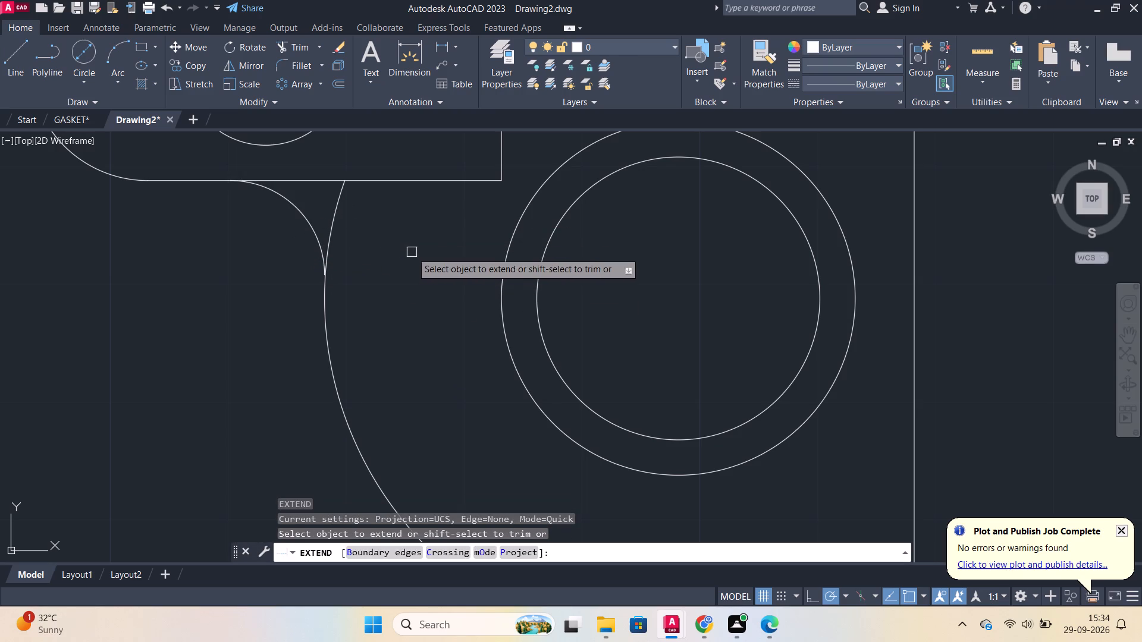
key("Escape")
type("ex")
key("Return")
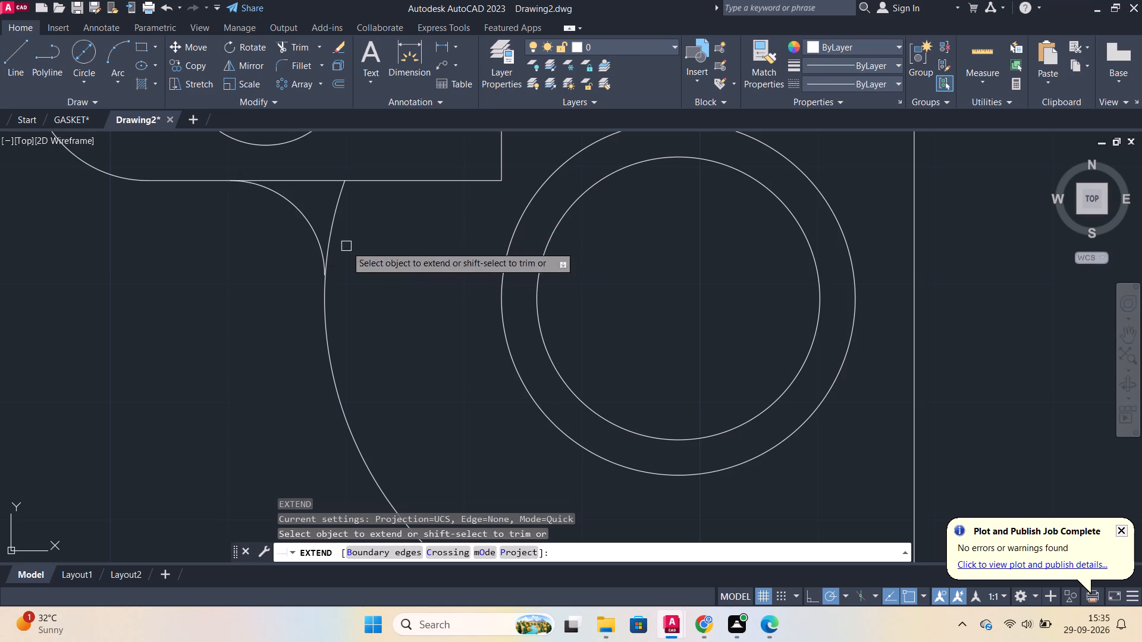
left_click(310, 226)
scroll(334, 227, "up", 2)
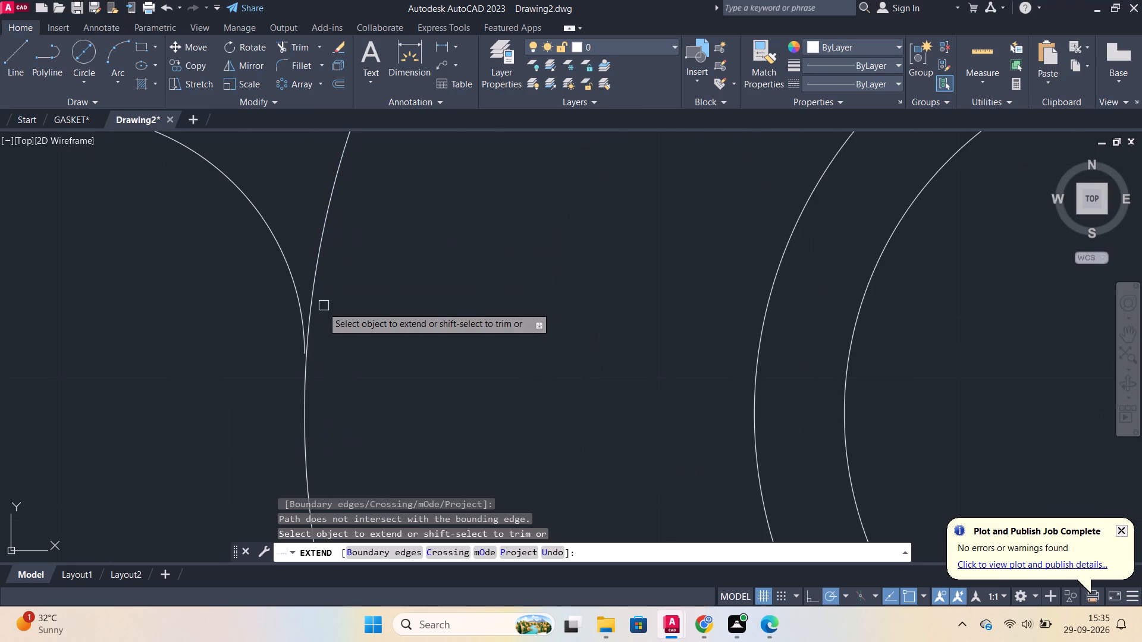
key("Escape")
Erase the mirrored small fillet arc below the left plate.
left_click(305, 313)
scroll(307, 312, "down", 2)
key("e")
key("Return")
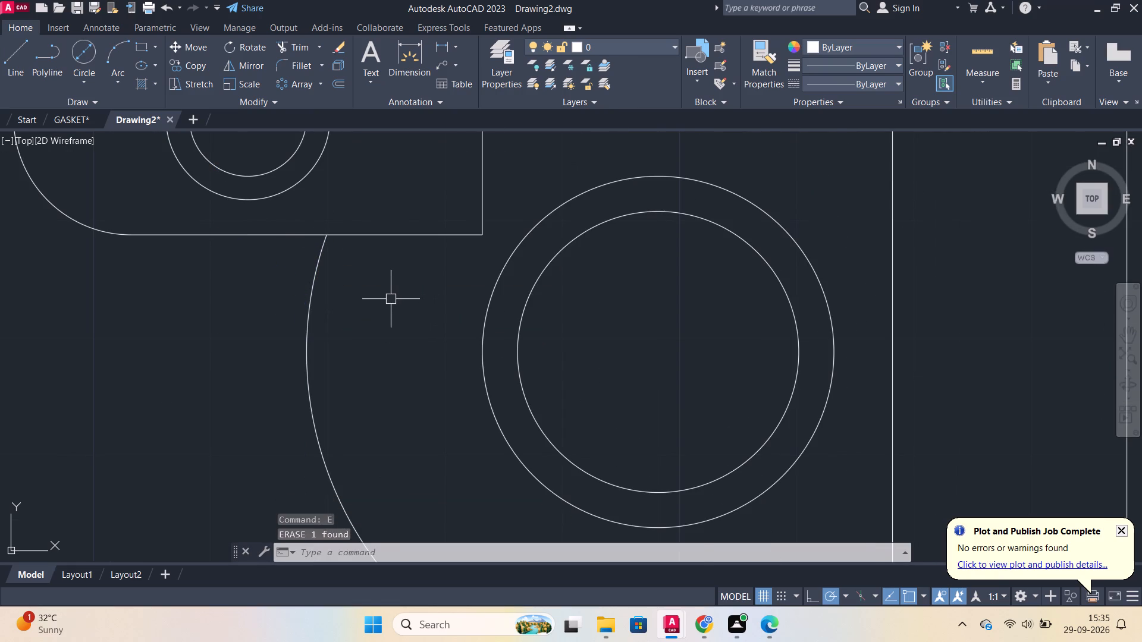
Fillet the left plate's bottom edge and the extended quarter arc with radius 8.
scroll(388, 299, "down", 2)
key("f")
key("Return")
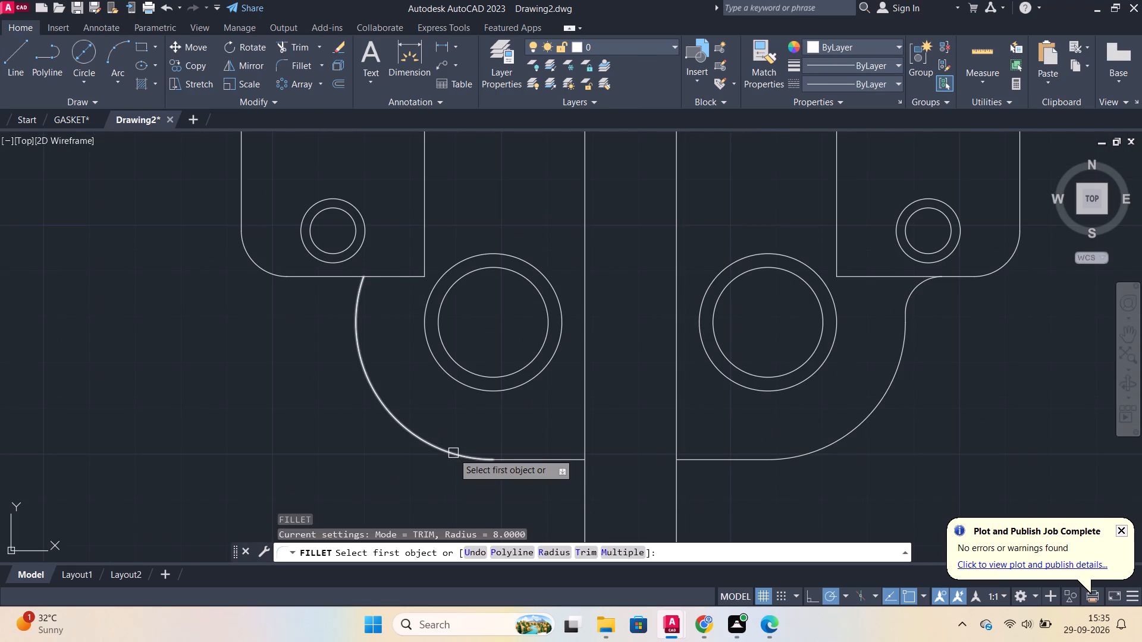
key("r")
key("Return")
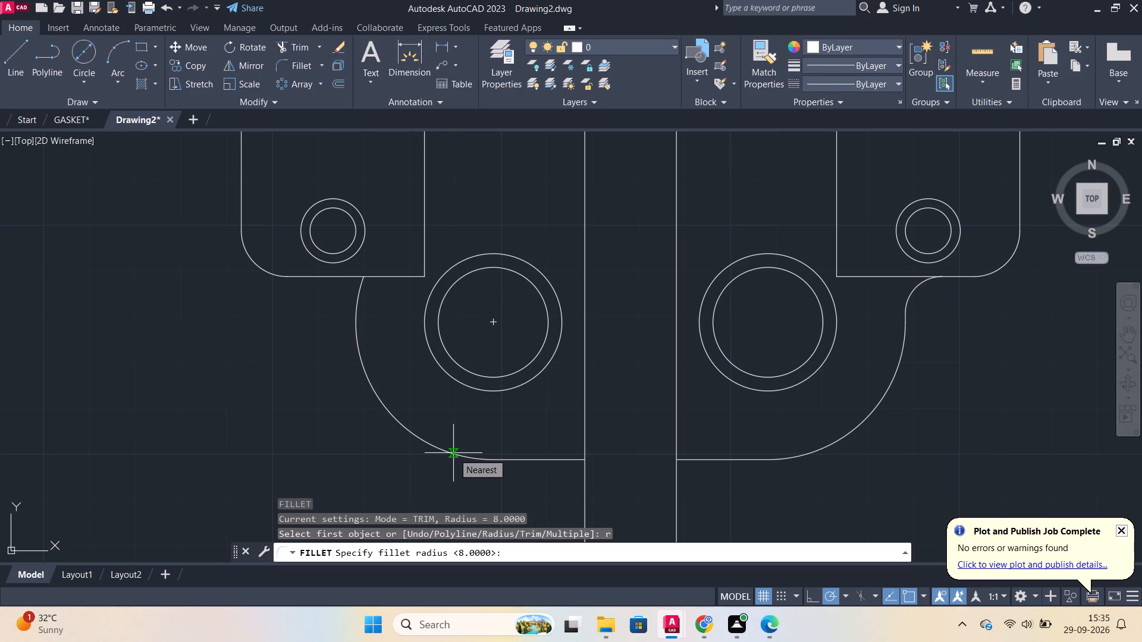
key("8")
key("Return")
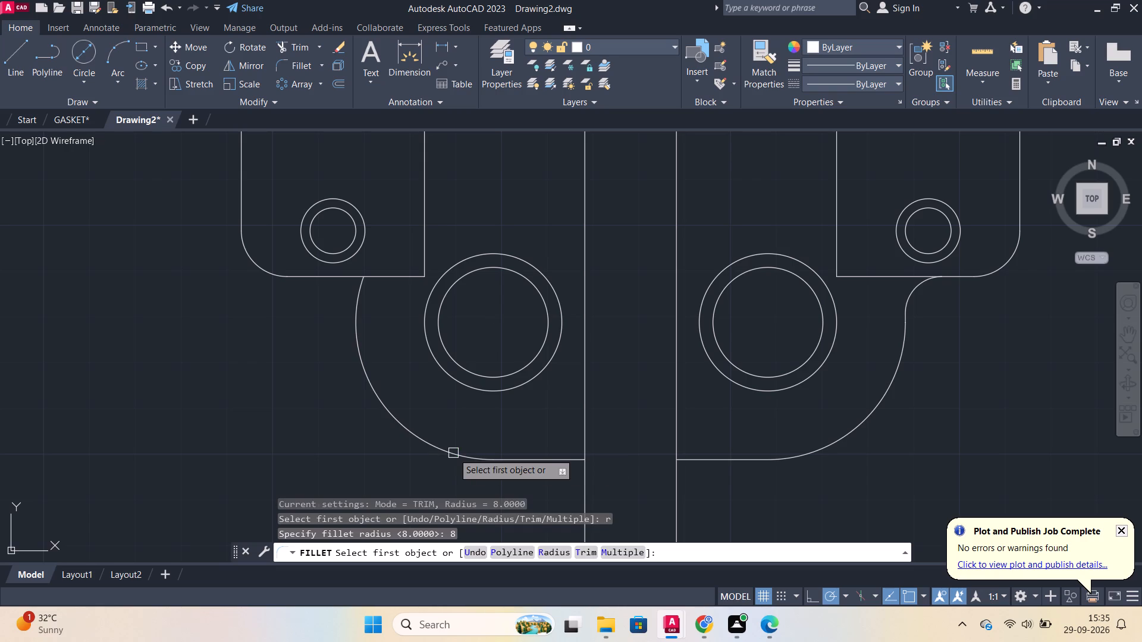
left_click(349, 276)
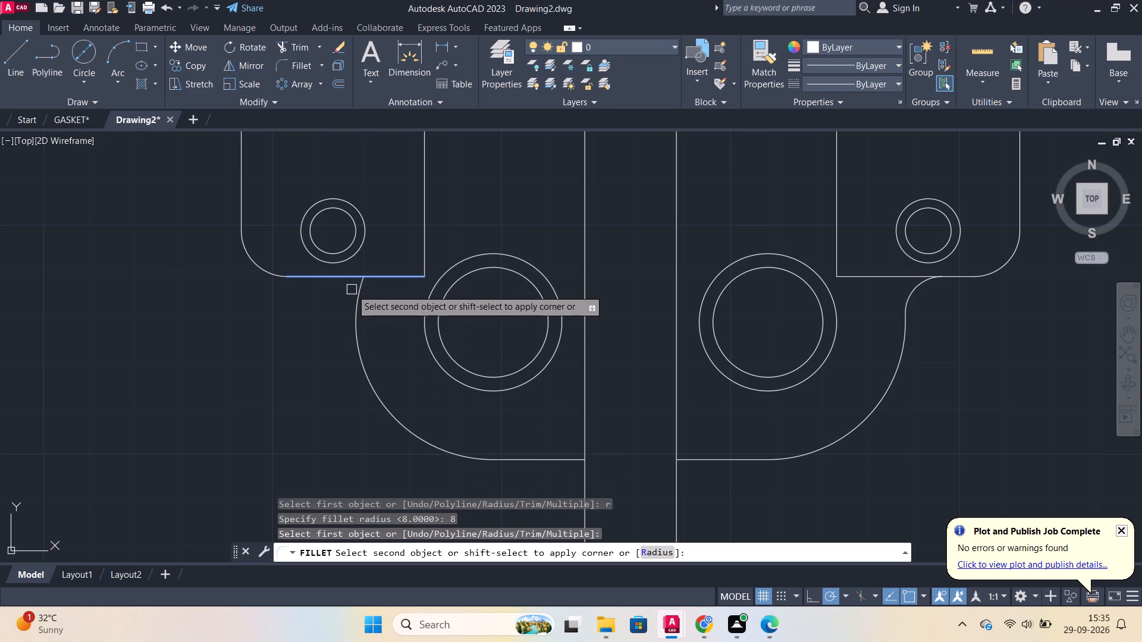
left_click(352, 303)
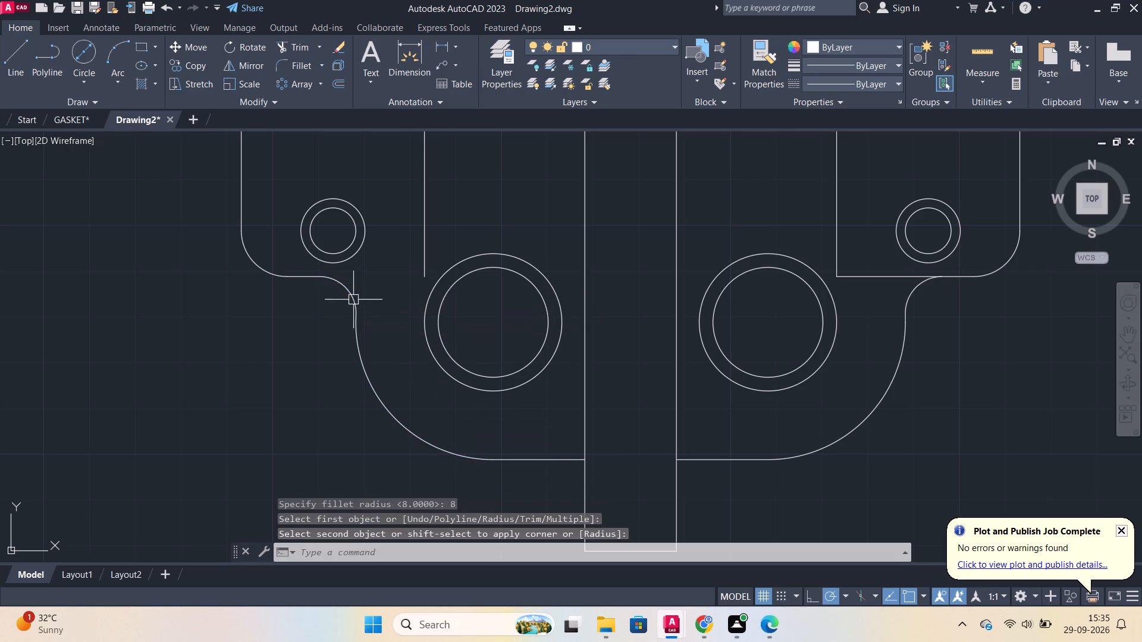
key("Escape")
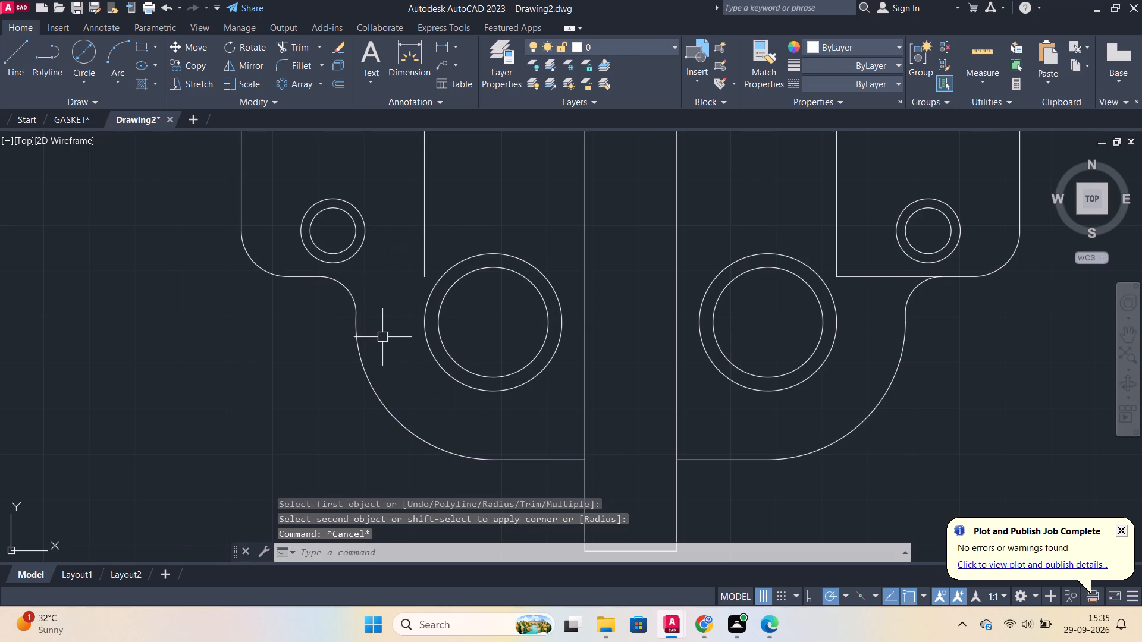
Extend the left plate's shortened bottom edge back to its inner vertical edge.
type("ex")
key("Return")
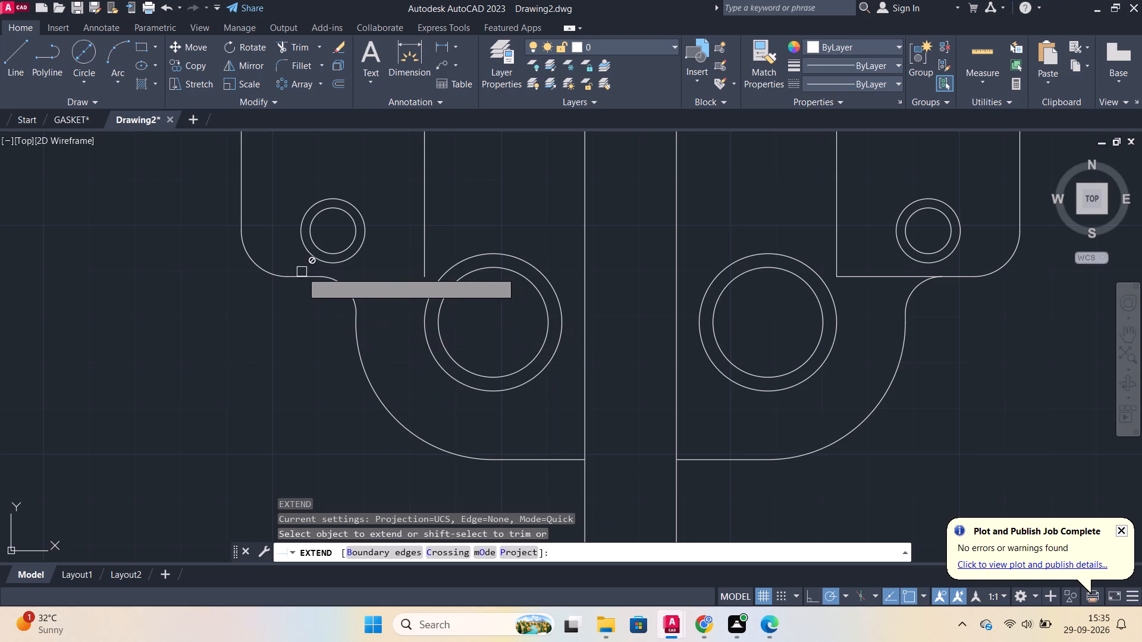
left_click(313, 278)
scroll(419, 300, "down", 2)
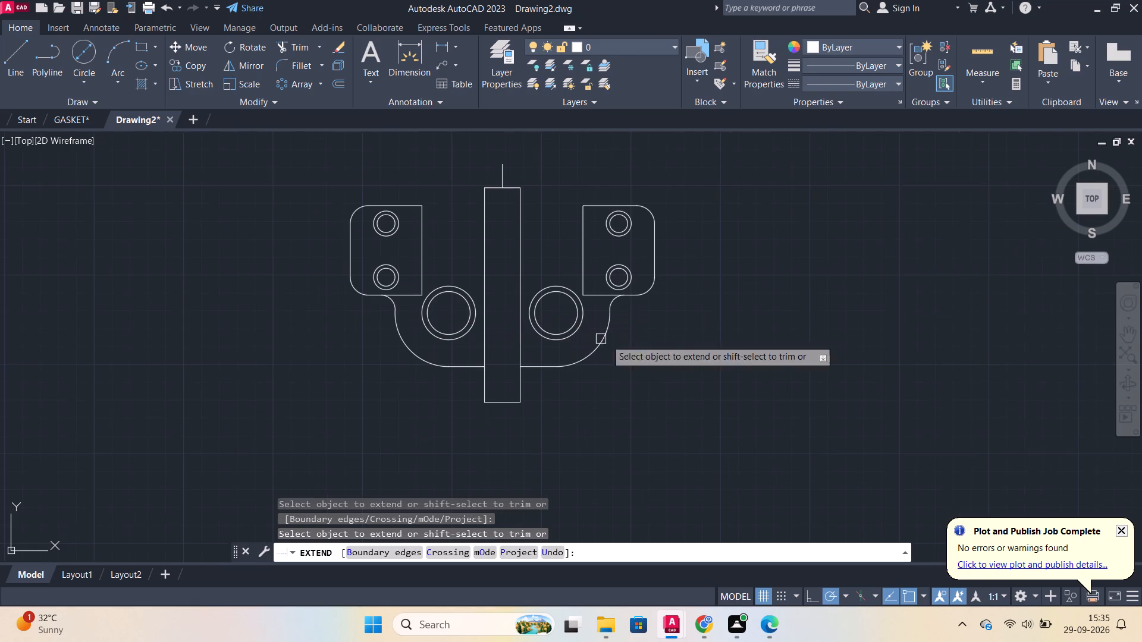
scroll(640, 336, "up", 1)
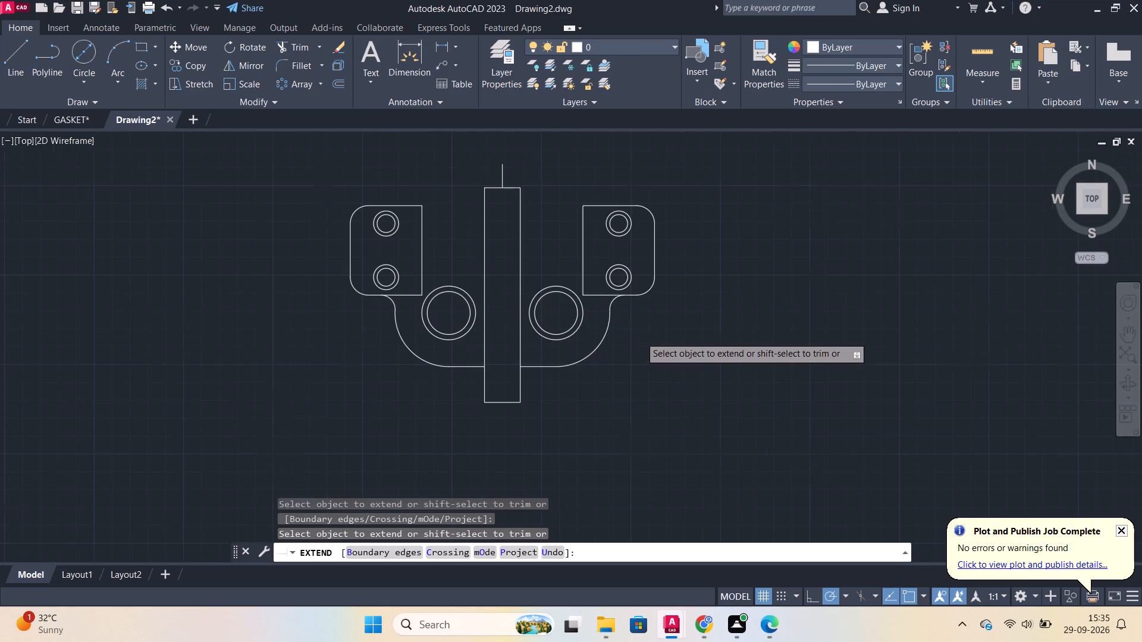
scroll(640, 335, "up", 1)
scroll(578, 279, "up", 3)
scroll(559, 262, "down", 4)
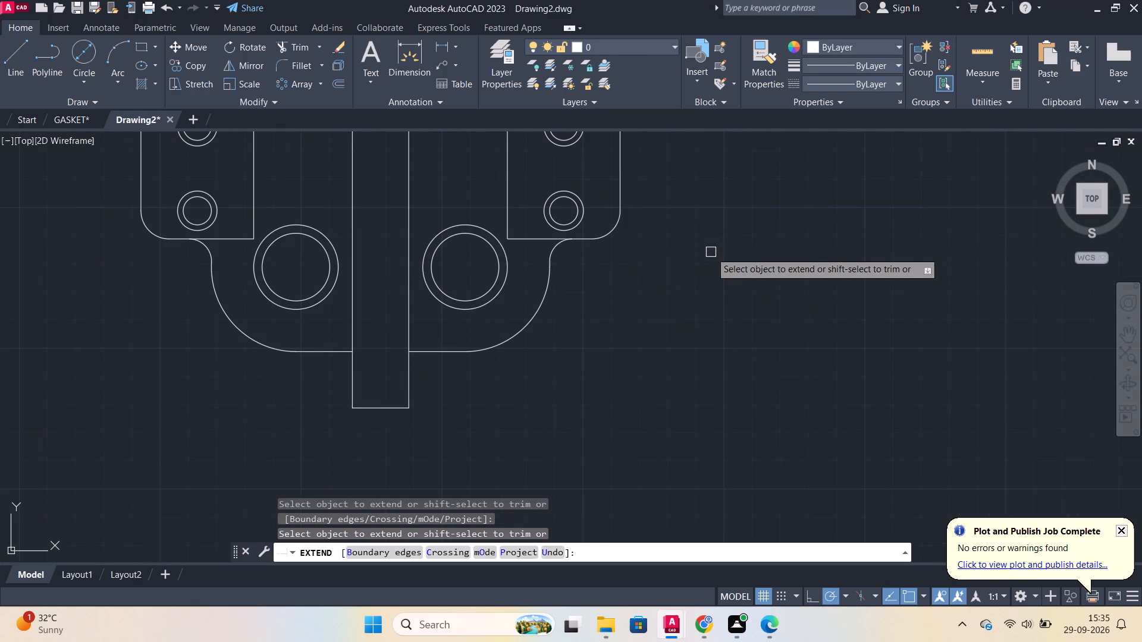
scroll(698, 253, "down", 1)
middle_click_drag(700, 246, 712, 317)
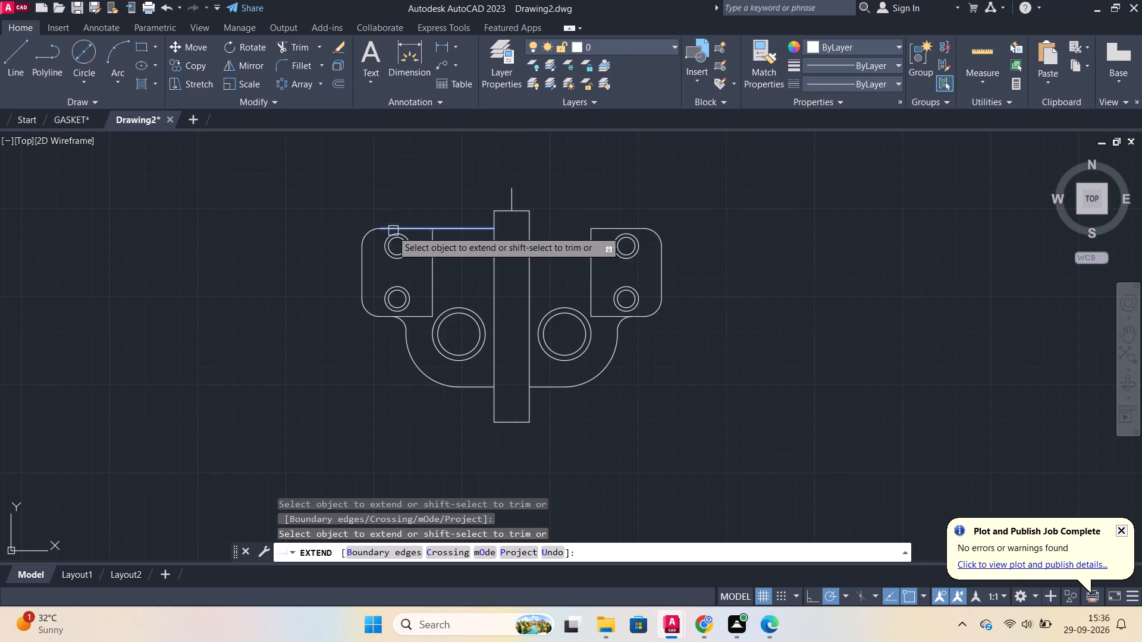
scroll(395, 206, "up", 3)
key("Escape")
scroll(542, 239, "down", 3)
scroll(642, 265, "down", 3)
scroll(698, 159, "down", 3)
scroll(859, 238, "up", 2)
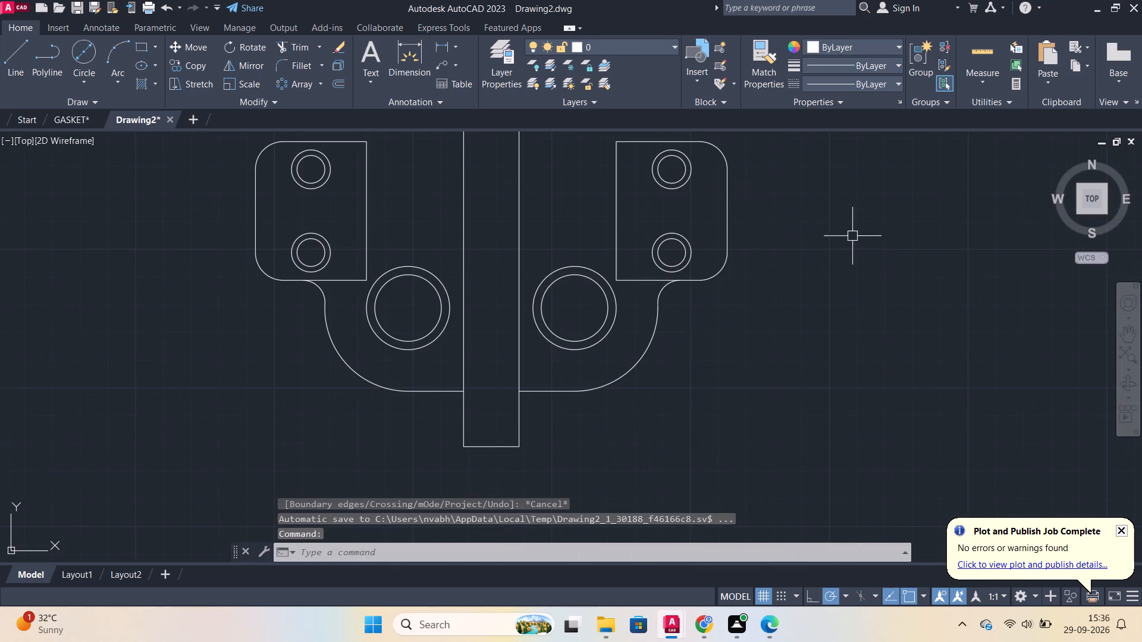
Offset the central strip's top edge downward by 20.
middle_click_drag(779, 199, 717, 323)
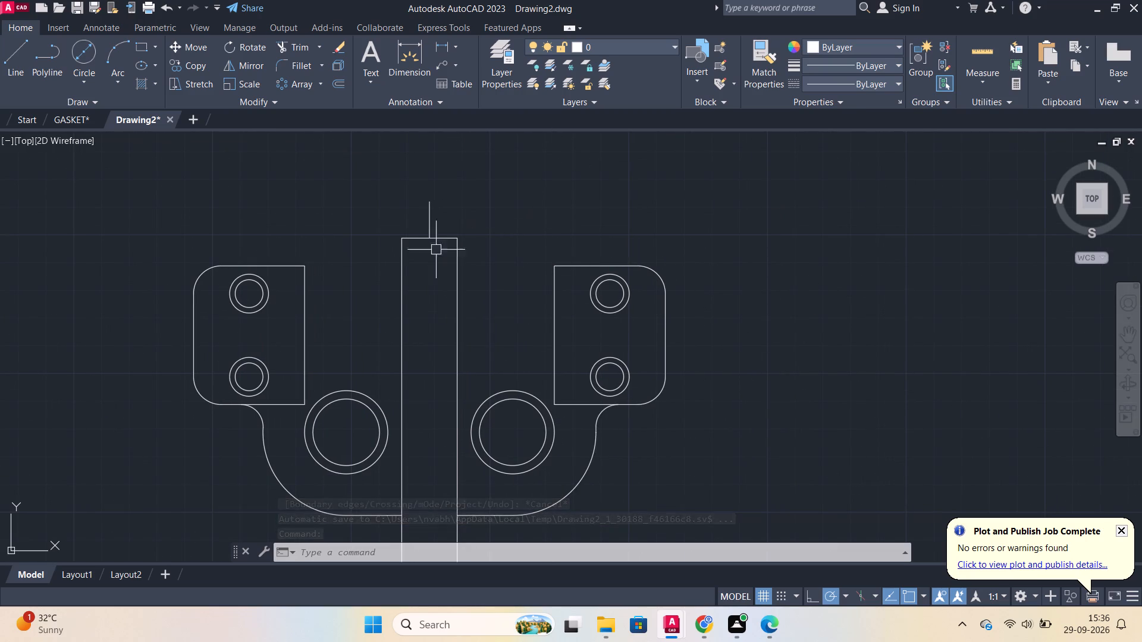
left_click(408, 237)
key("o")
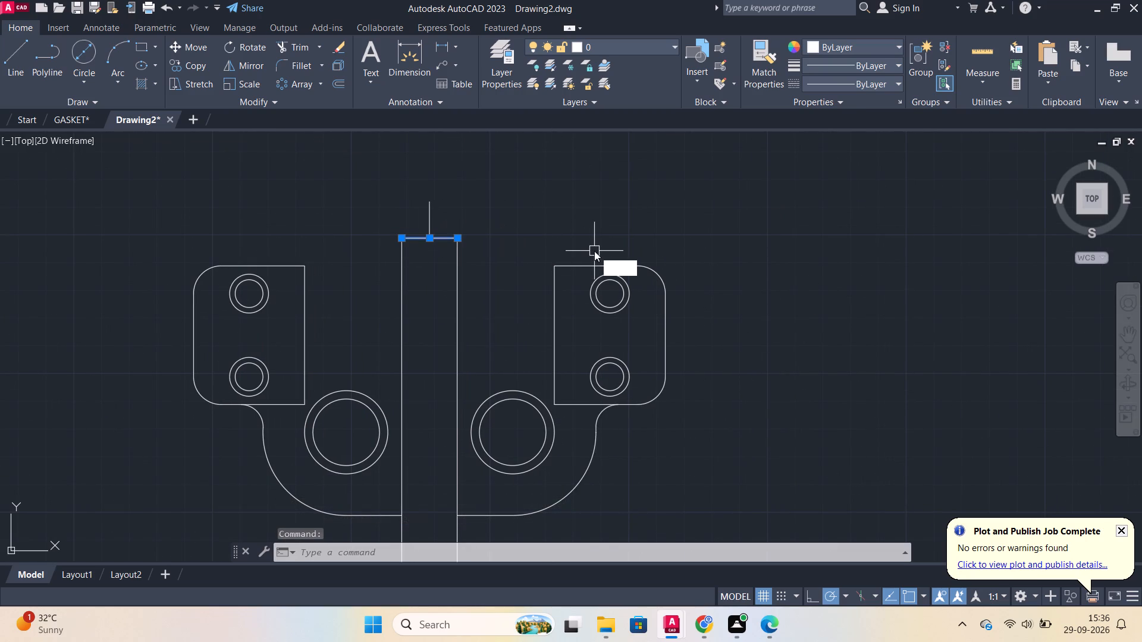
key("Return")
key("Return")
type("20")
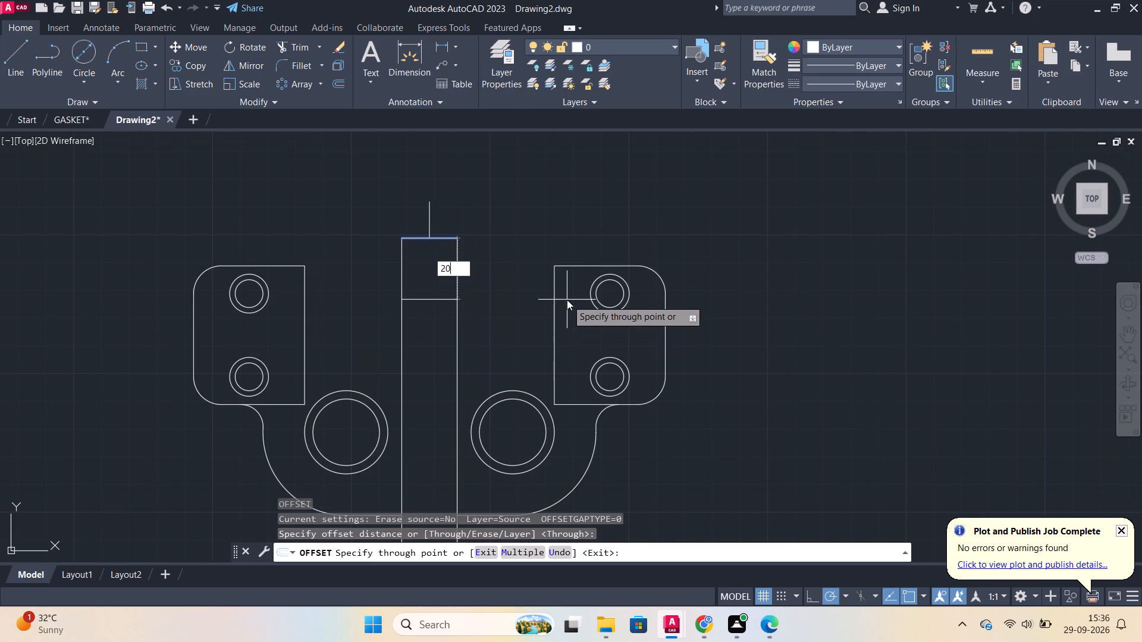
key("Return")
key("Escape")
Lengthen the offset line in both directions to the inner vertical edges of the left and right plates.
left_click(440, 295)
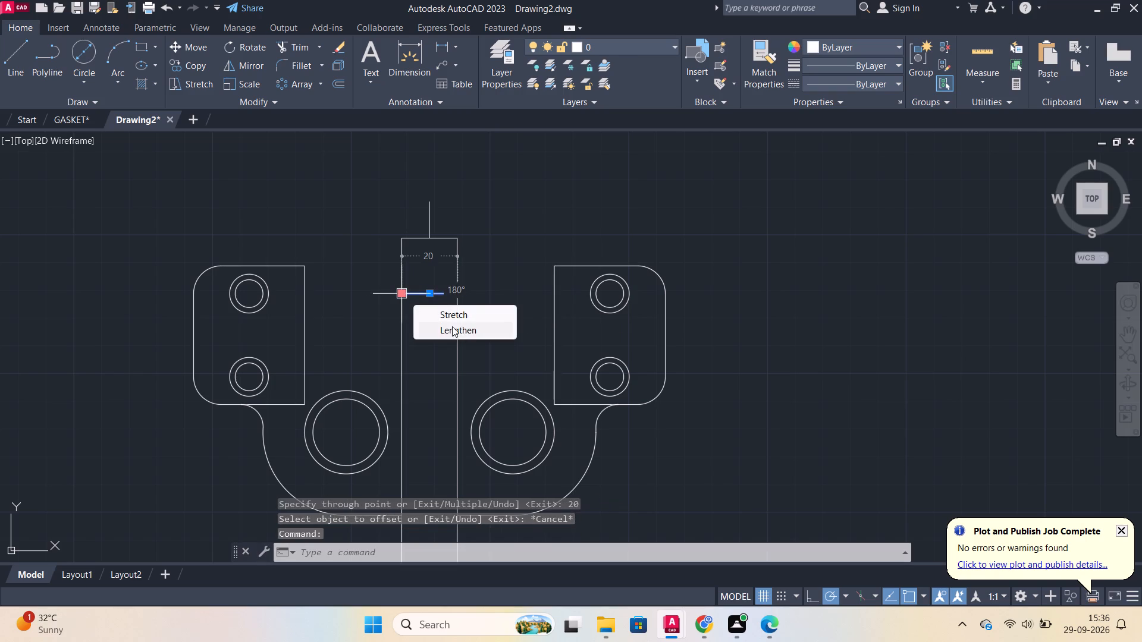
left_click(453, 328)
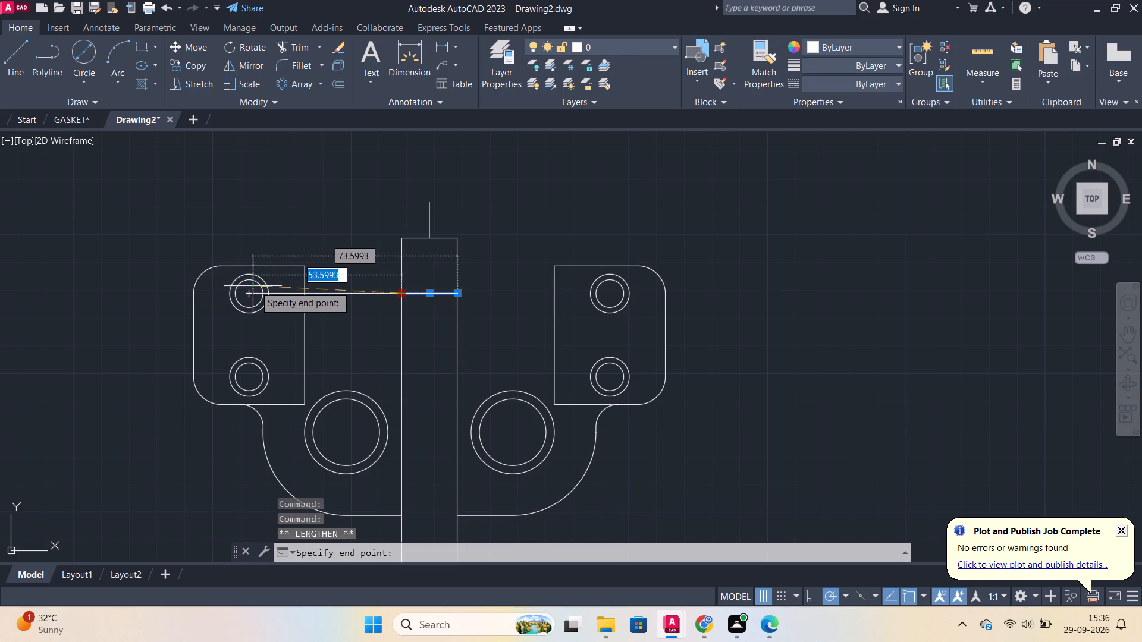
left_click(306, 294)
key("Escape")
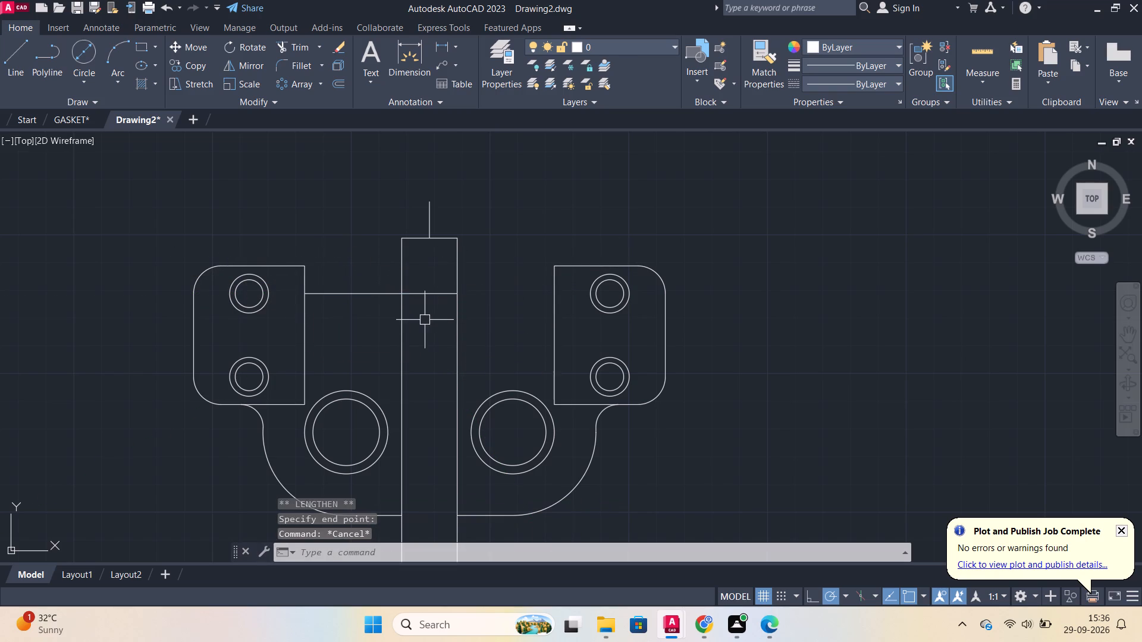
left_click(426, 295)
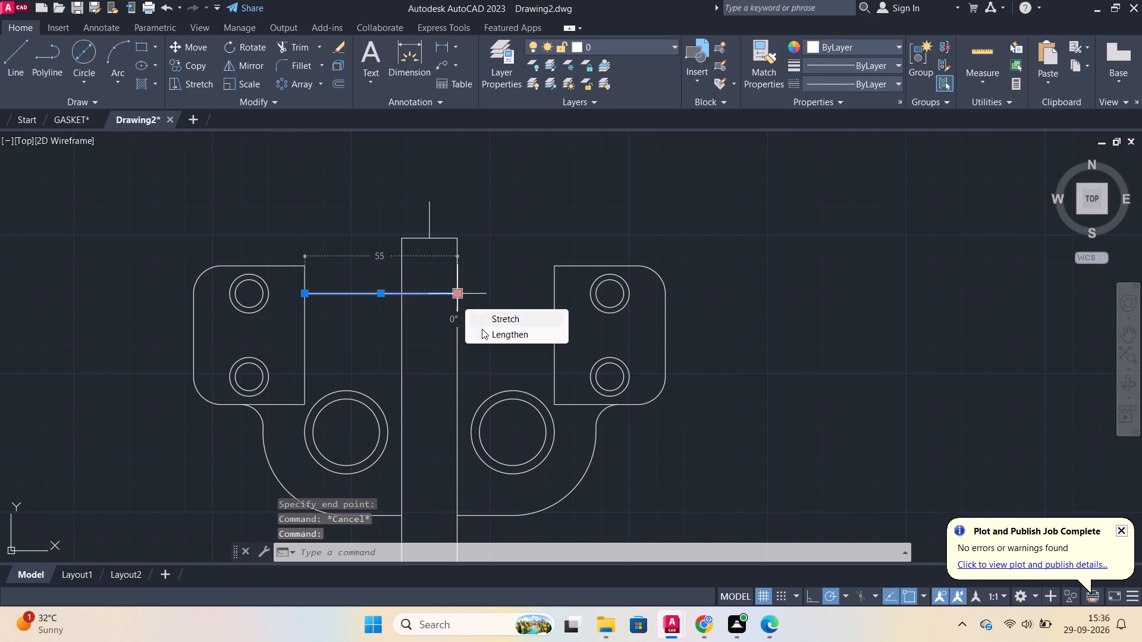
left_click(485, 332)
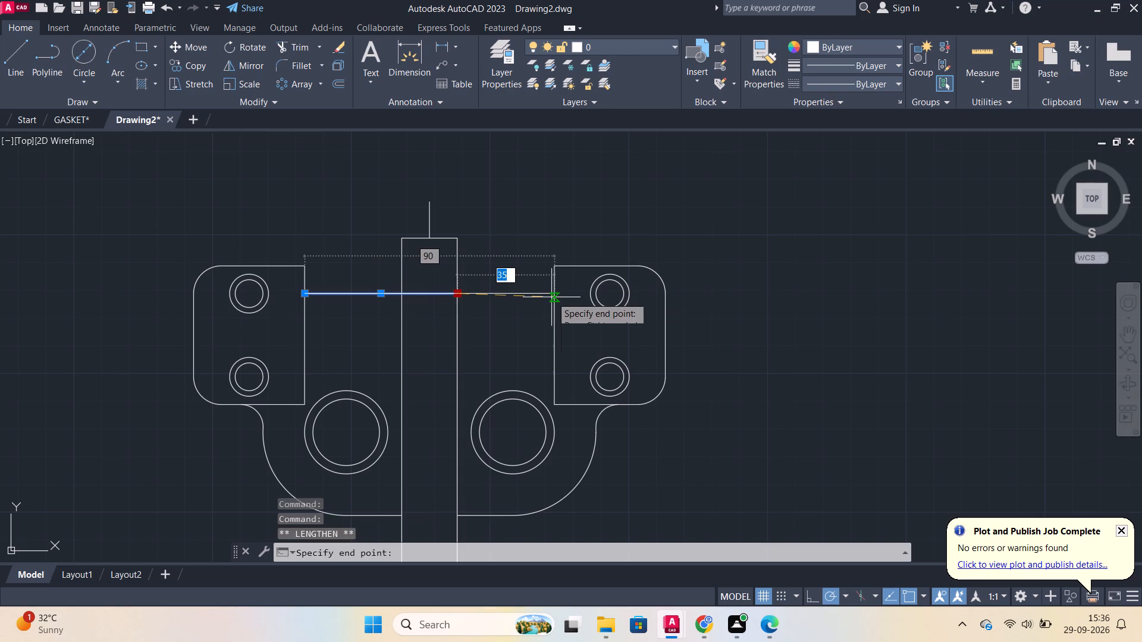
left_click(557, 294)
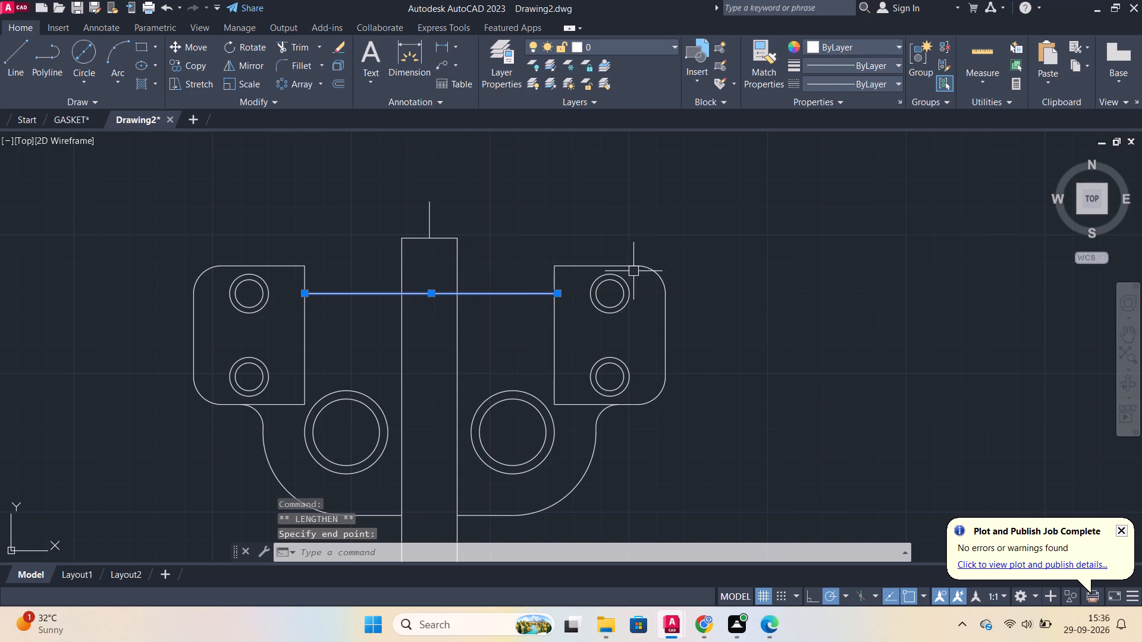
Trim the offset line's small overhang past the right plate's inner vertical edge.
scroll(633, 271, "up", 2)
key("Escape")
type("tr")
key("Return")
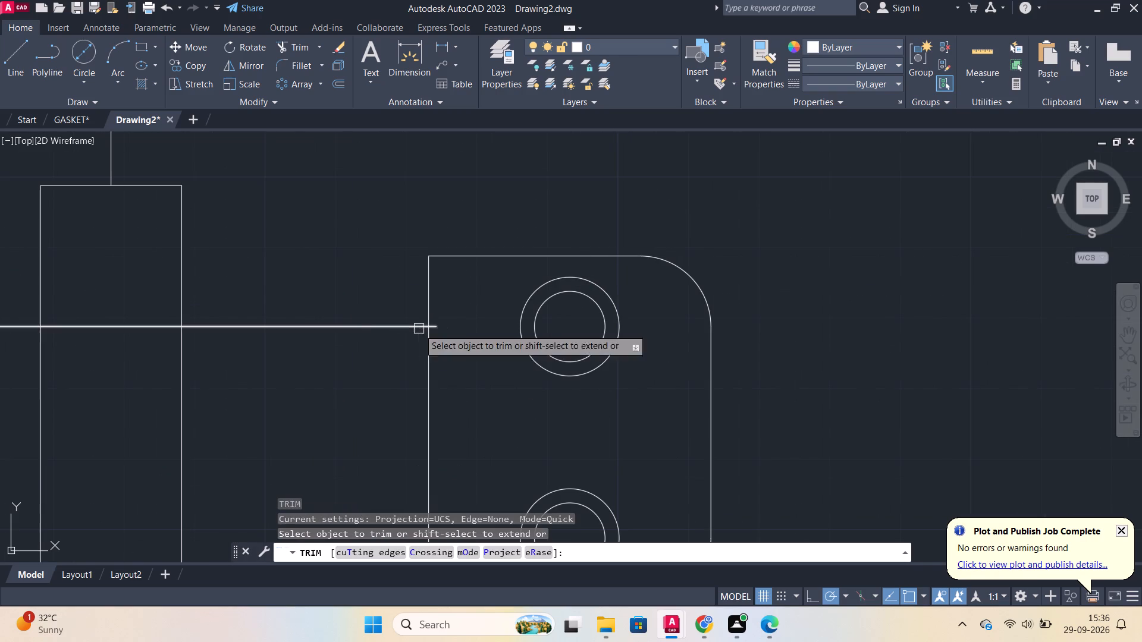
left_click(441, 324)
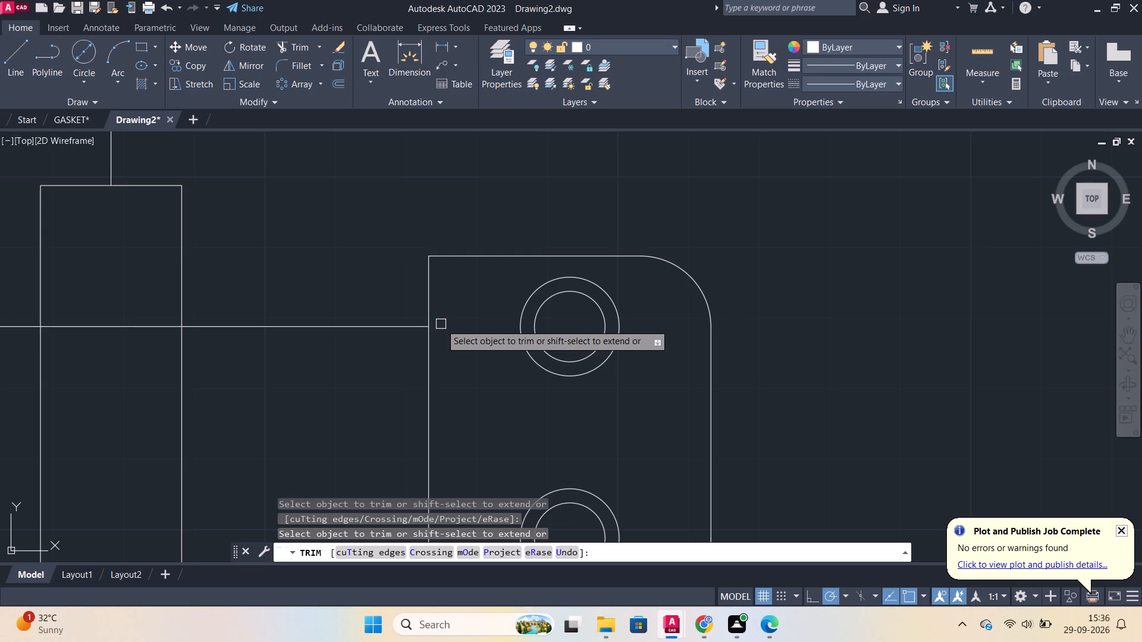
scroll(444, 334, "down", 2)
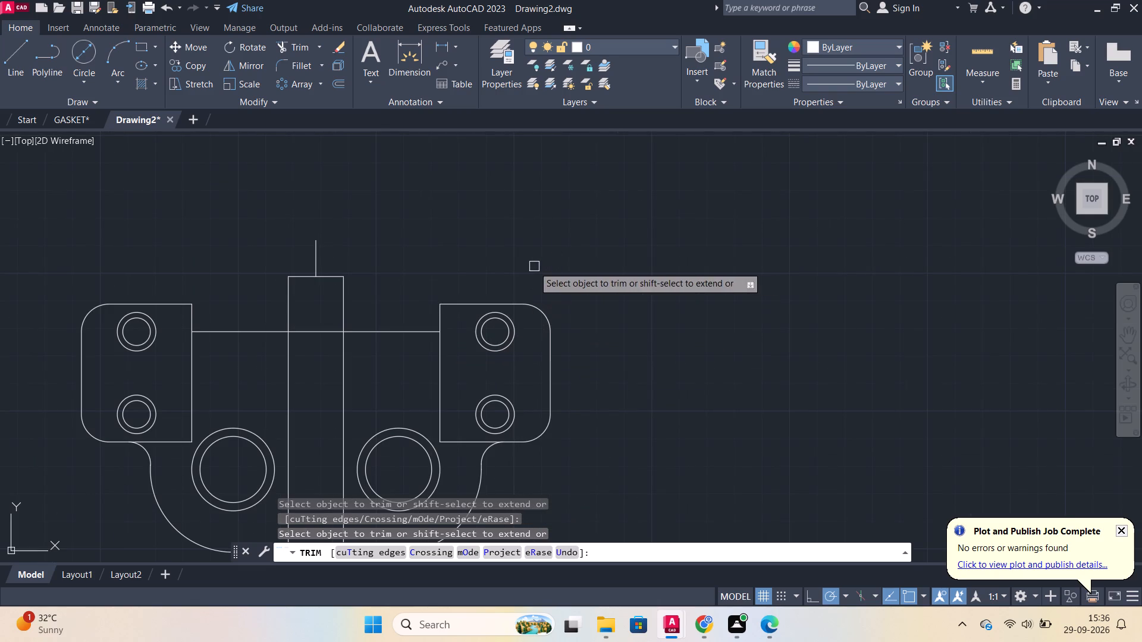
key("Escape")
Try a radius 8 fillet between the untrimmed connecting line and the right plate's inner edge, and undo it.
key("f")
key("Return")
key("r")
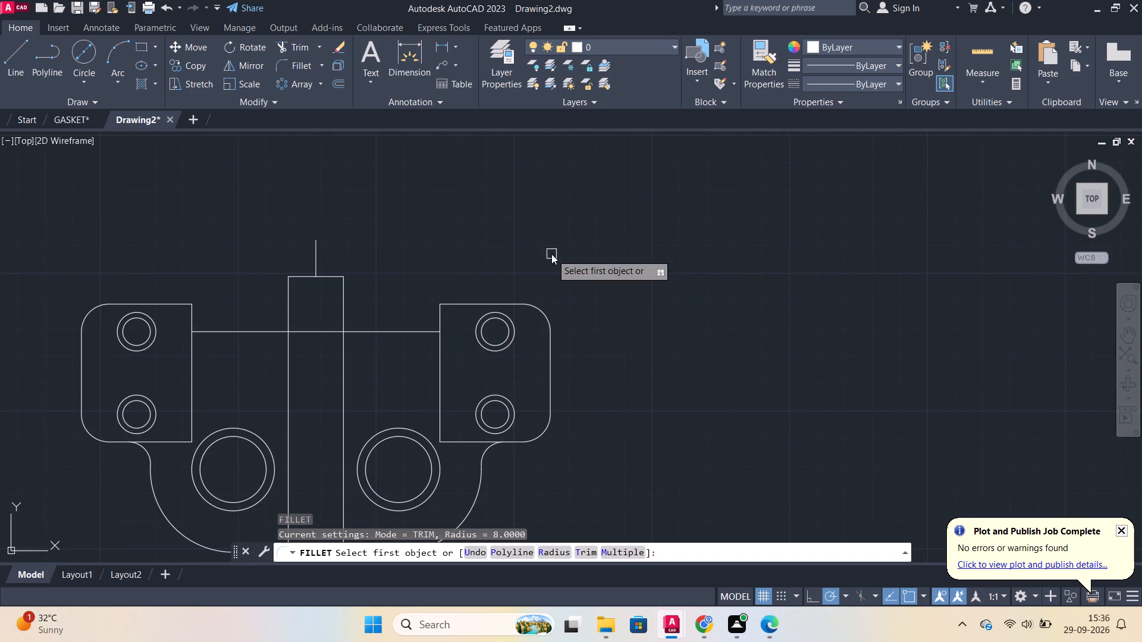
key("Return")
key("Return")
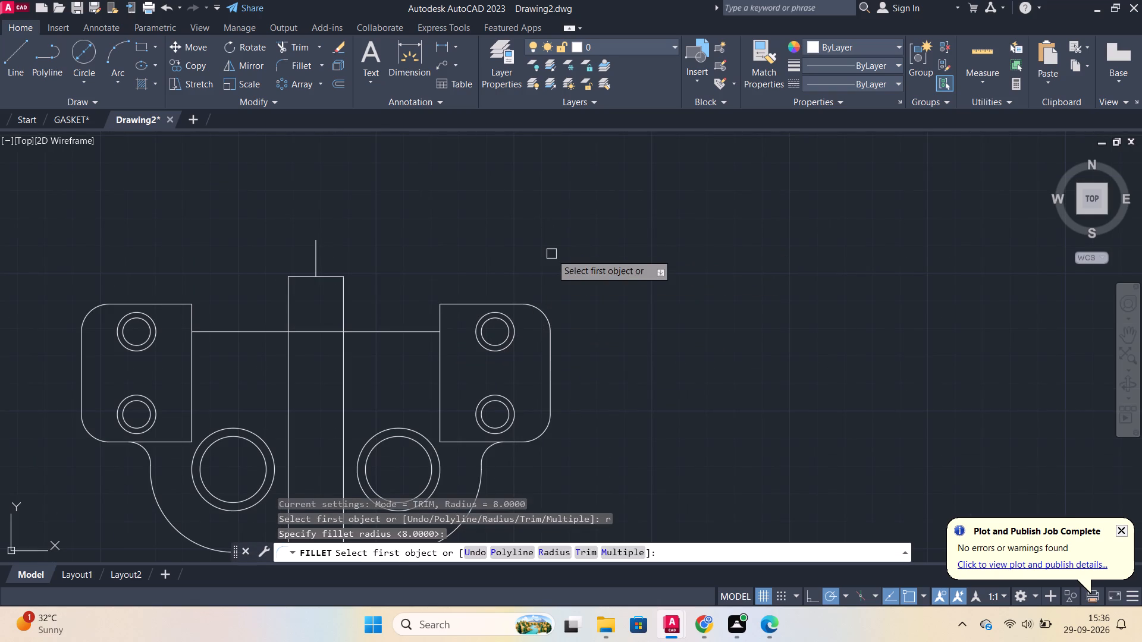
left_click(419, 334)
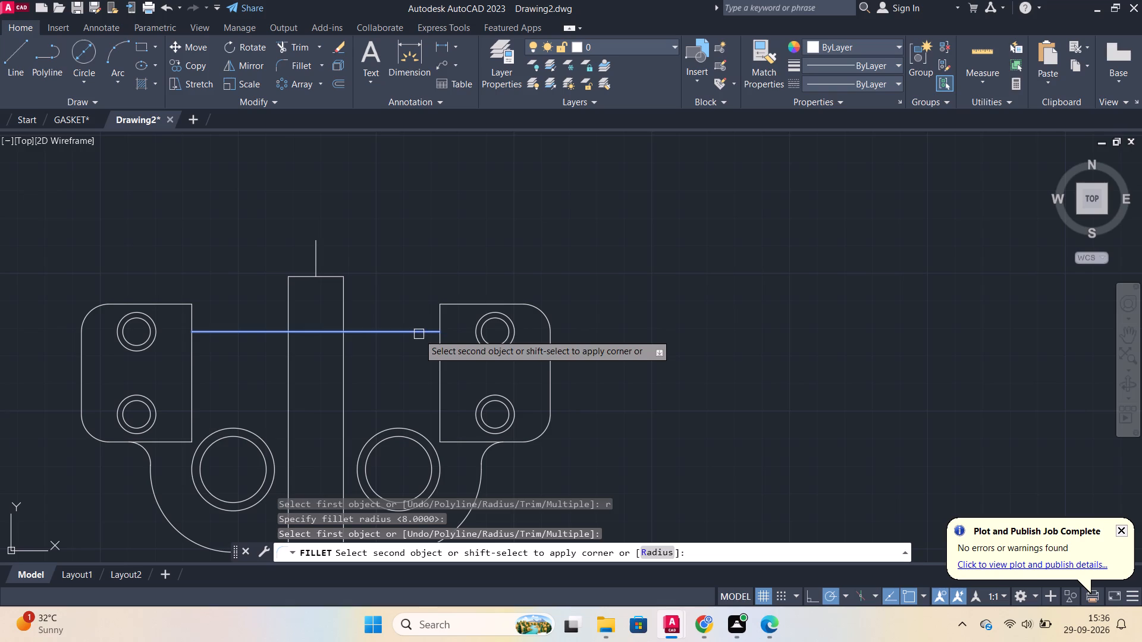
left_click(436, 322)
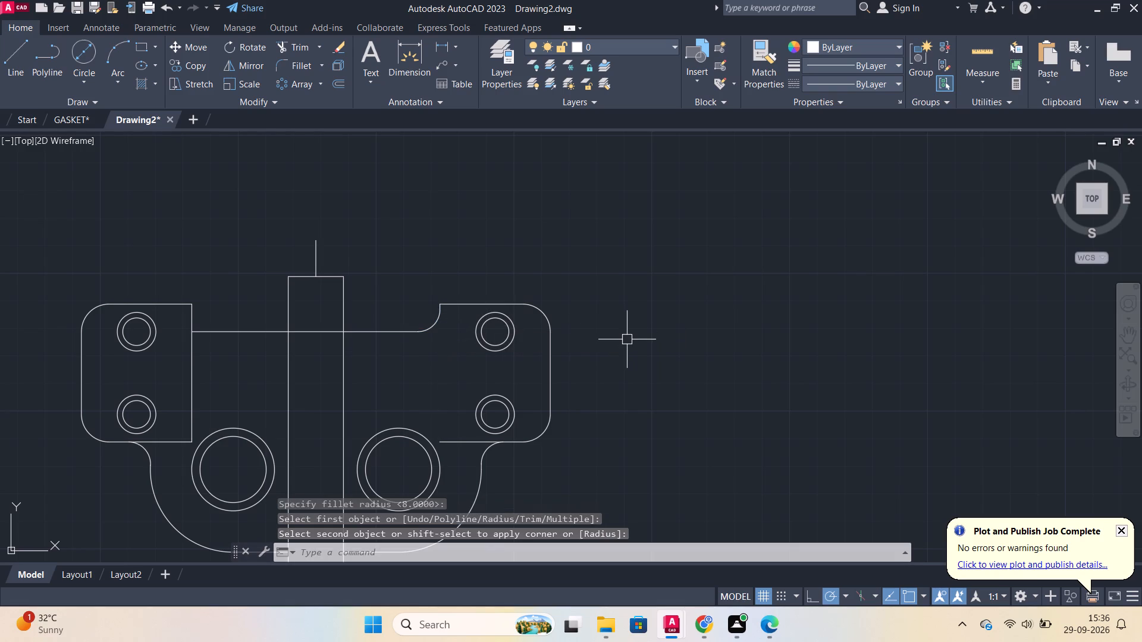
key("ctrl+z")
Trim away the part of the horizontal connecting line that lies inside the central strip.
middle_click_drag(625, 386, 597, 348)
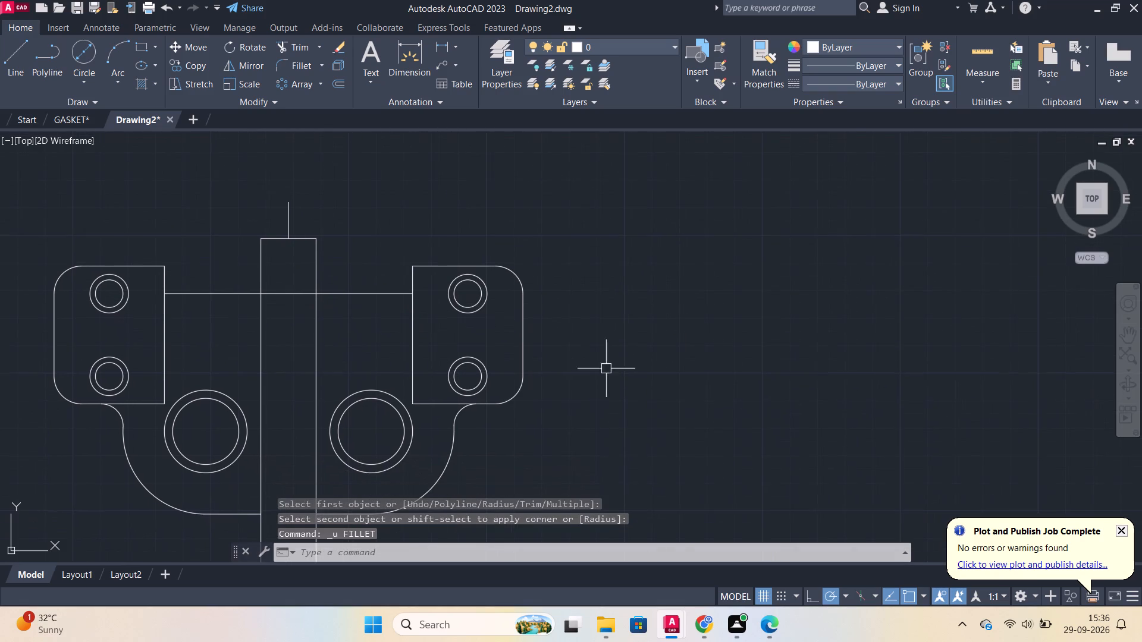
type("tr")
key("Return")
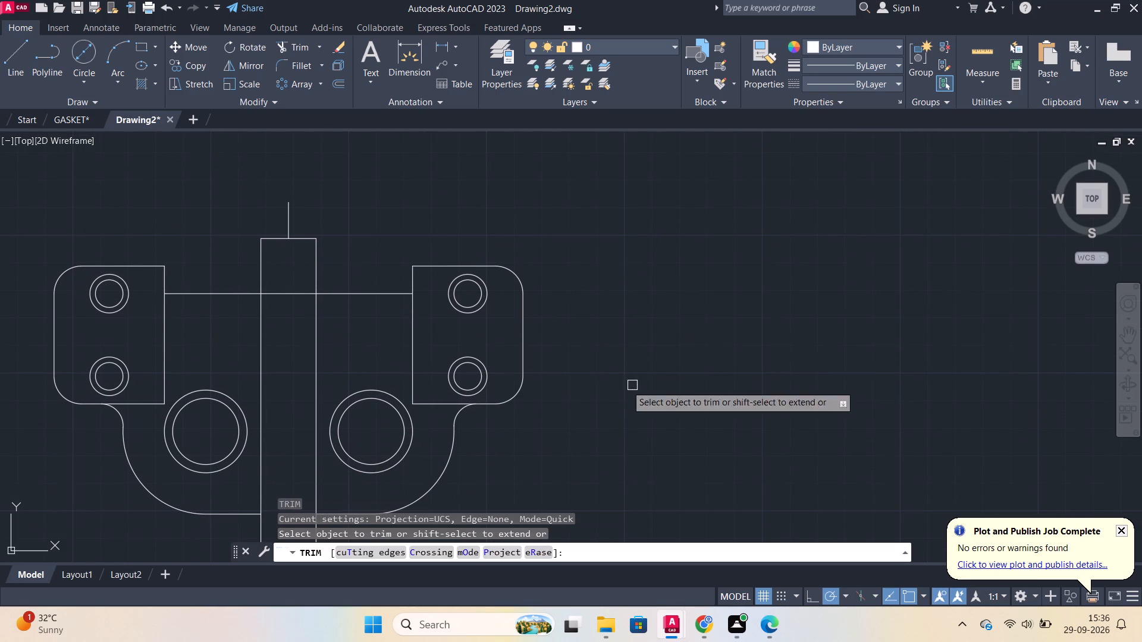
left_click(283, 292)
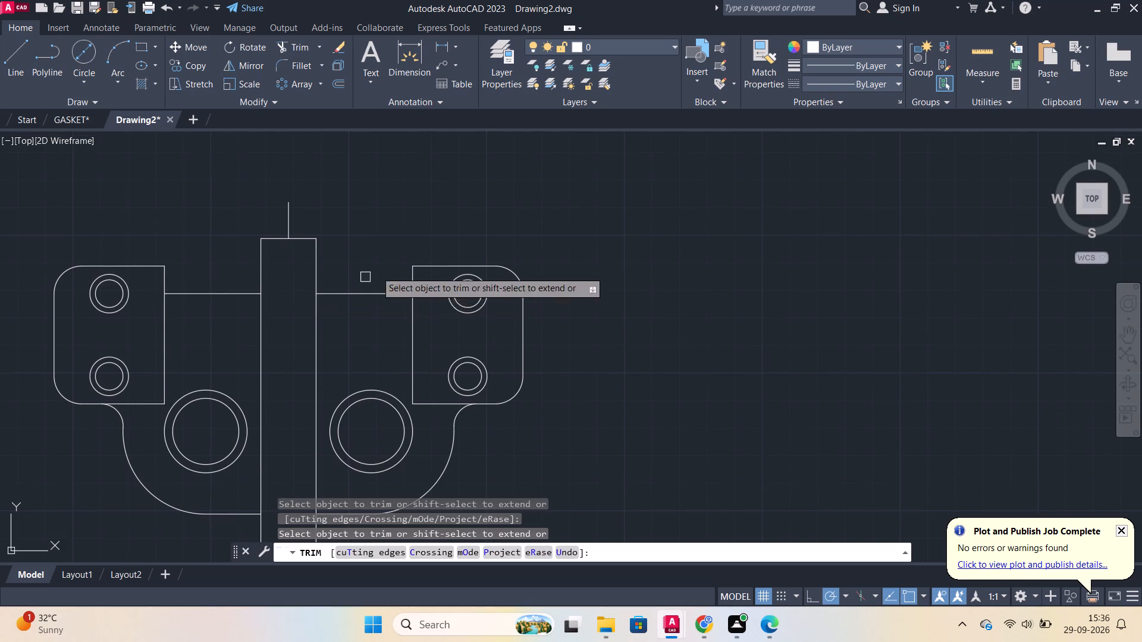
key("Escape")
Fillet the right connecting line and the upper part of the right plate's inner edge with radius 8.
key("f")
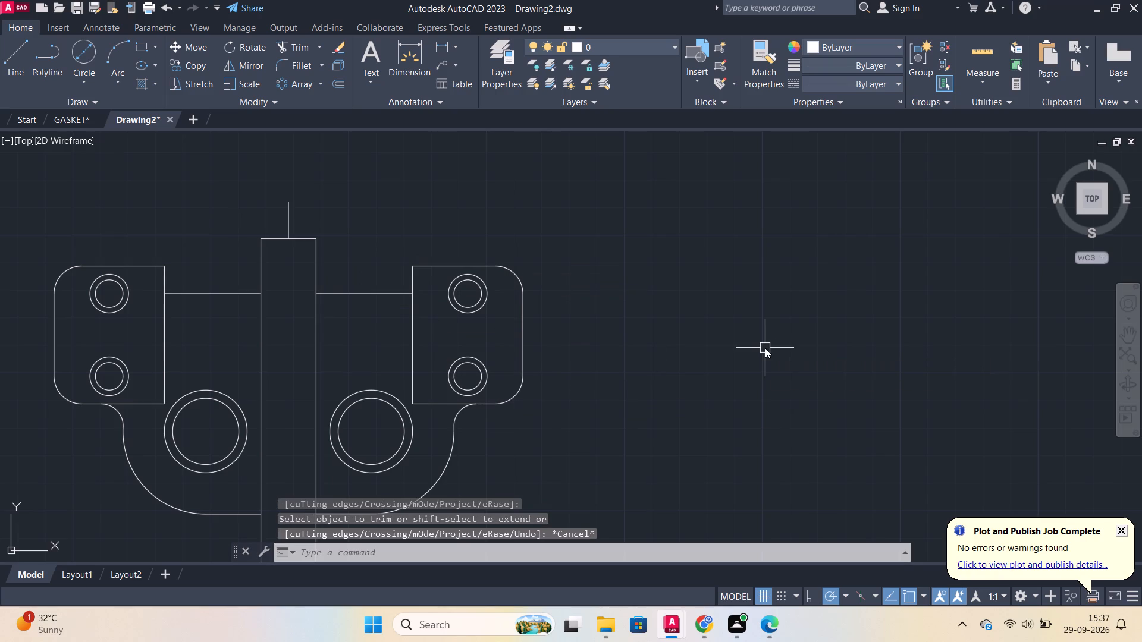
key("Return")
key("r")
key("Return")
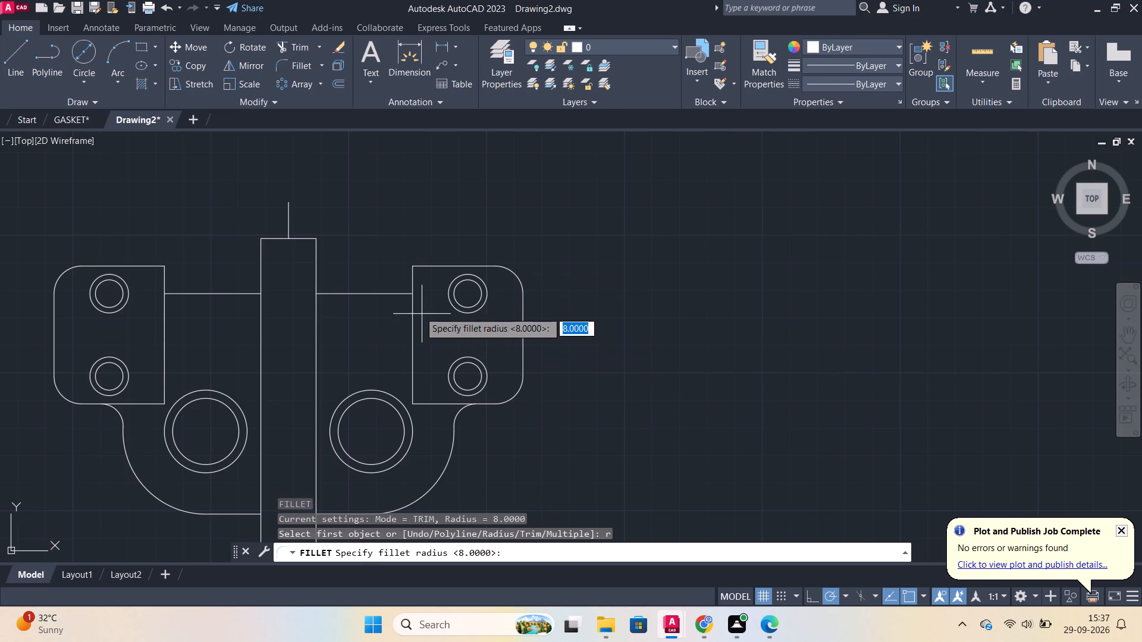
key("Return")
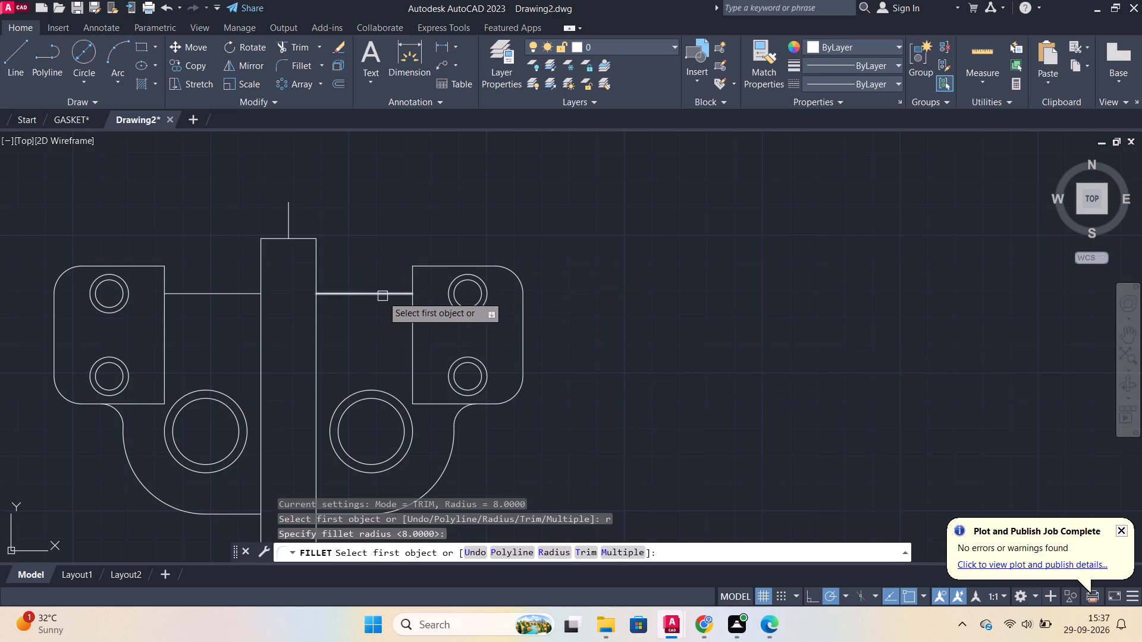
left_click(382, 296)
left_click(408, 281)
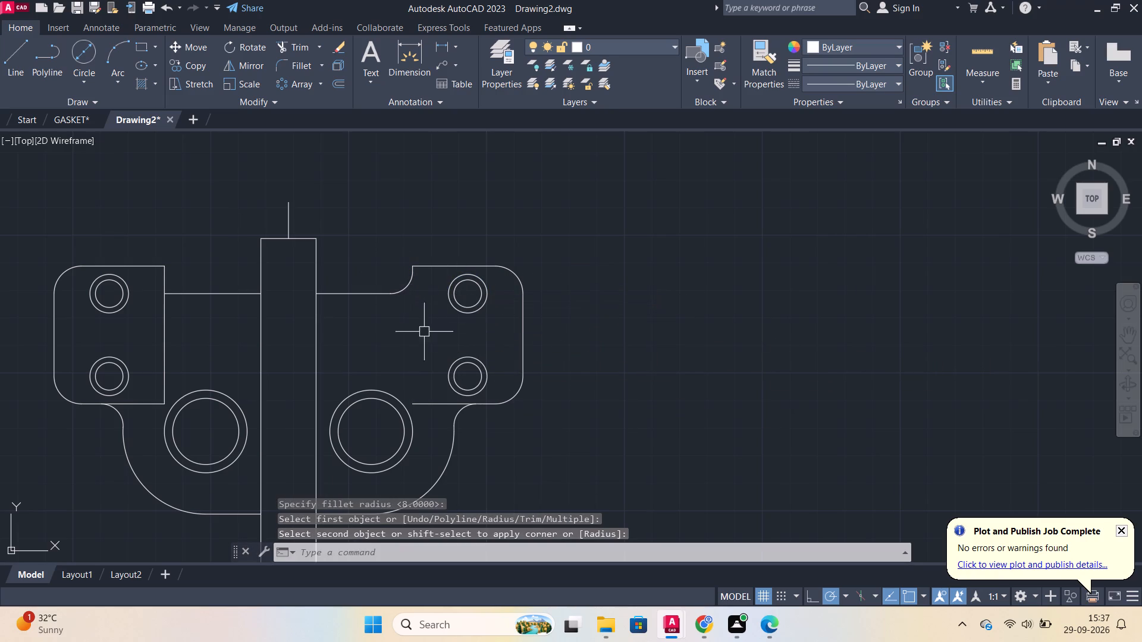
Fillet the left connecting line and the upper part of the left plate's inner edge with radius 8.
key("space")
left_click(185, 288)
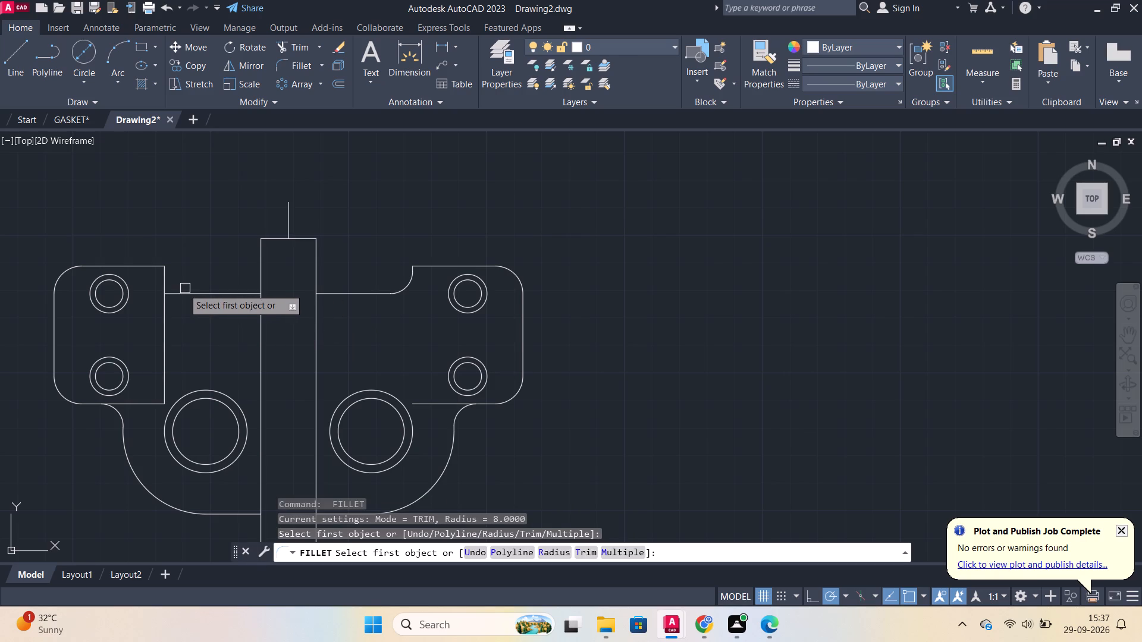
left_click(165, 283)
left_click(174, 291)
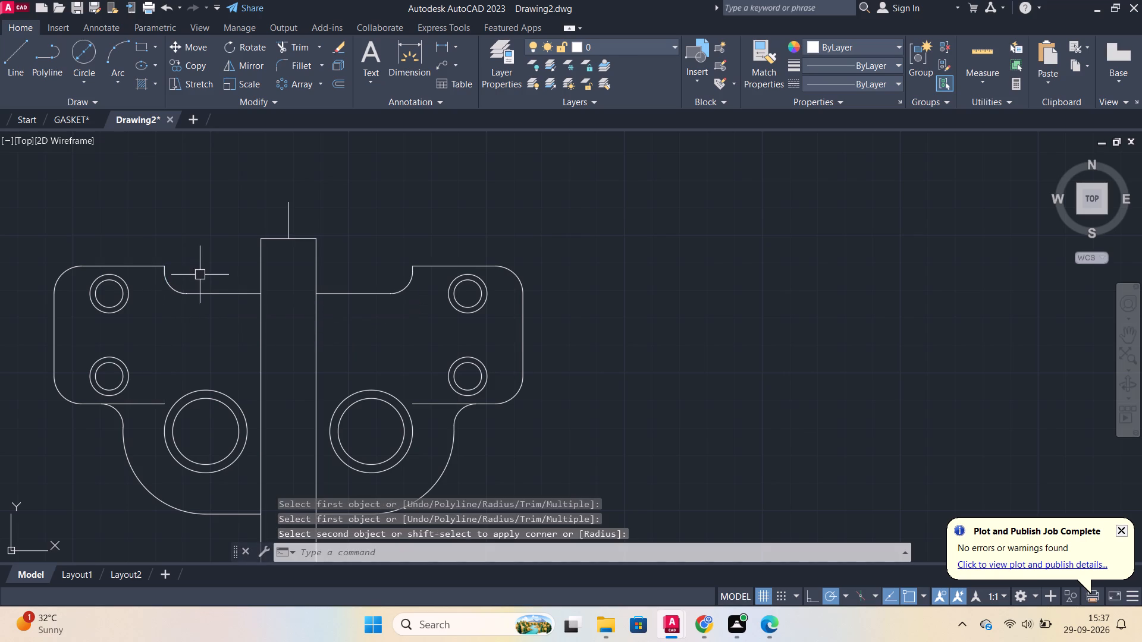
Draw a vertical line from the inner end of the left plate's bottom edge up past its top edge.
scroll(202, 273, "down", 1)
middle_click_drag(200, 251, 298, 225)
scroll(309, 234, "up", 1)
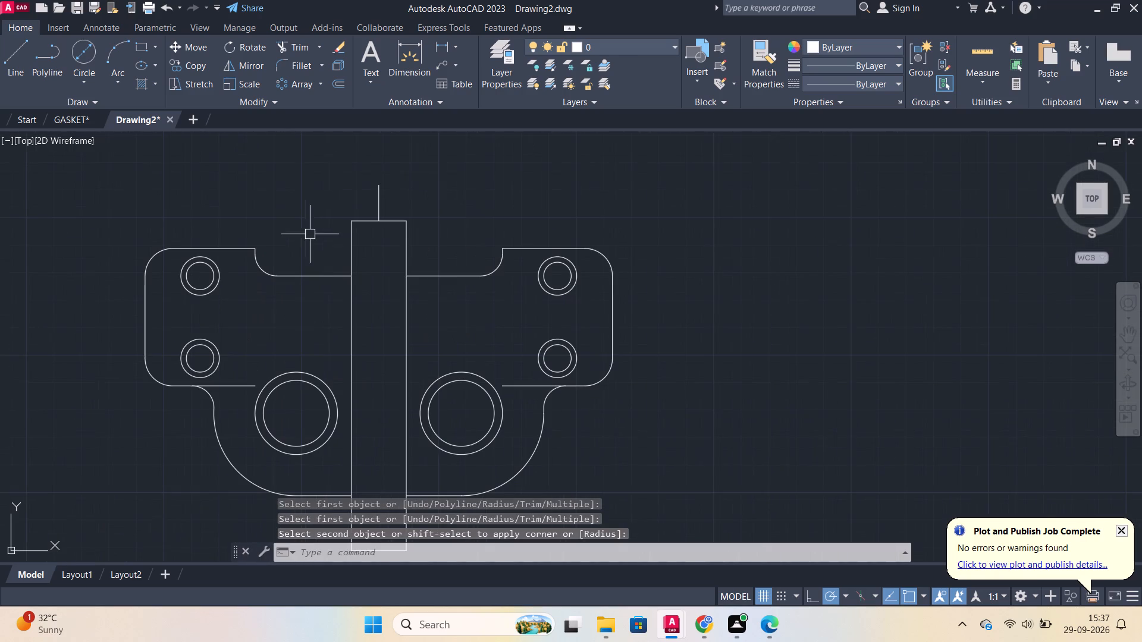
key("Escape")
key("l")
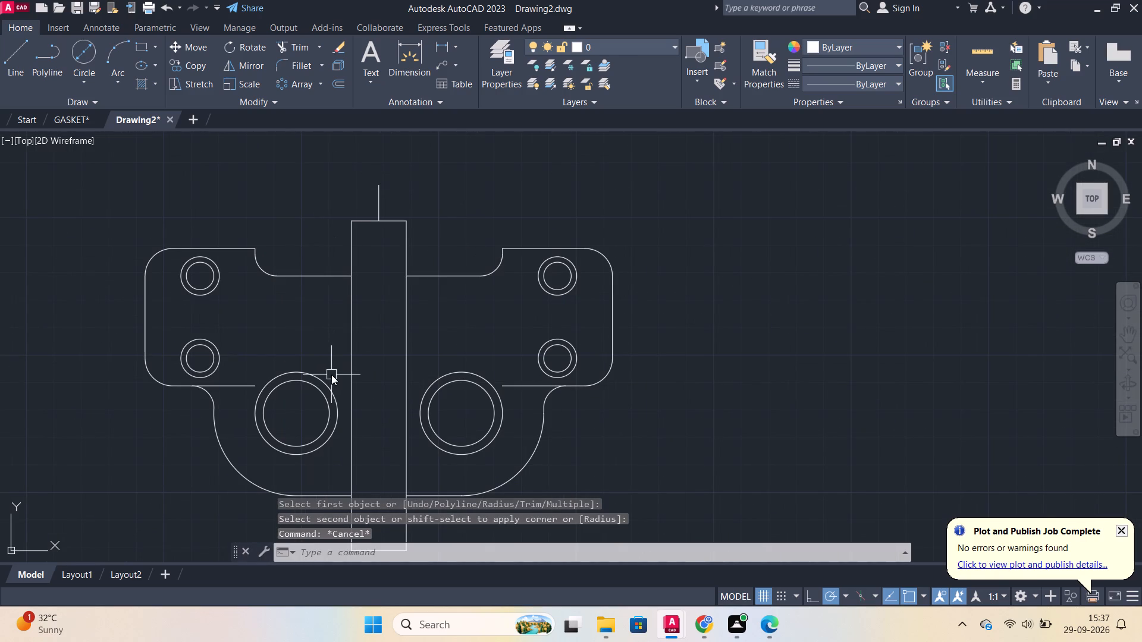
key("Return")
left_click(254, 387)
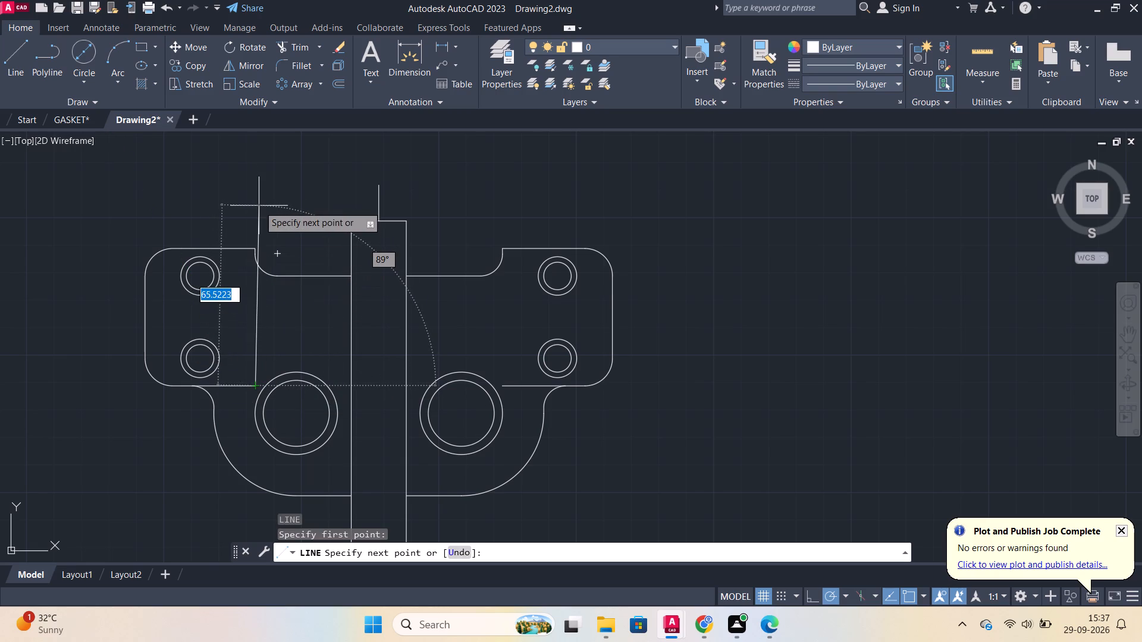
scroll(254, 217, "up", 3)
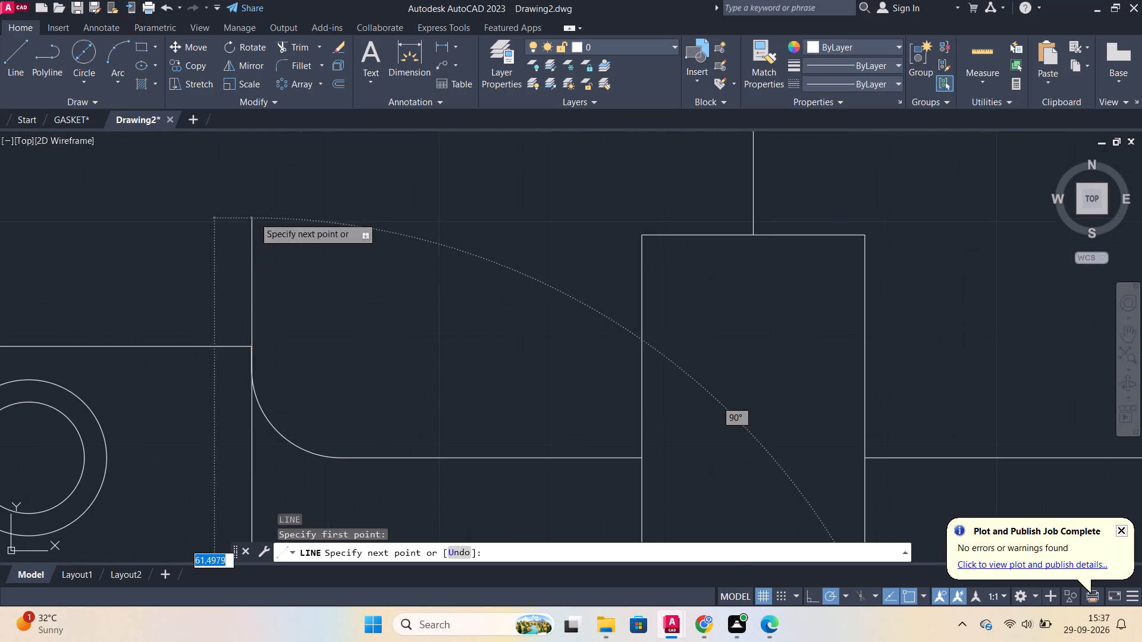
left_click(255, 275)
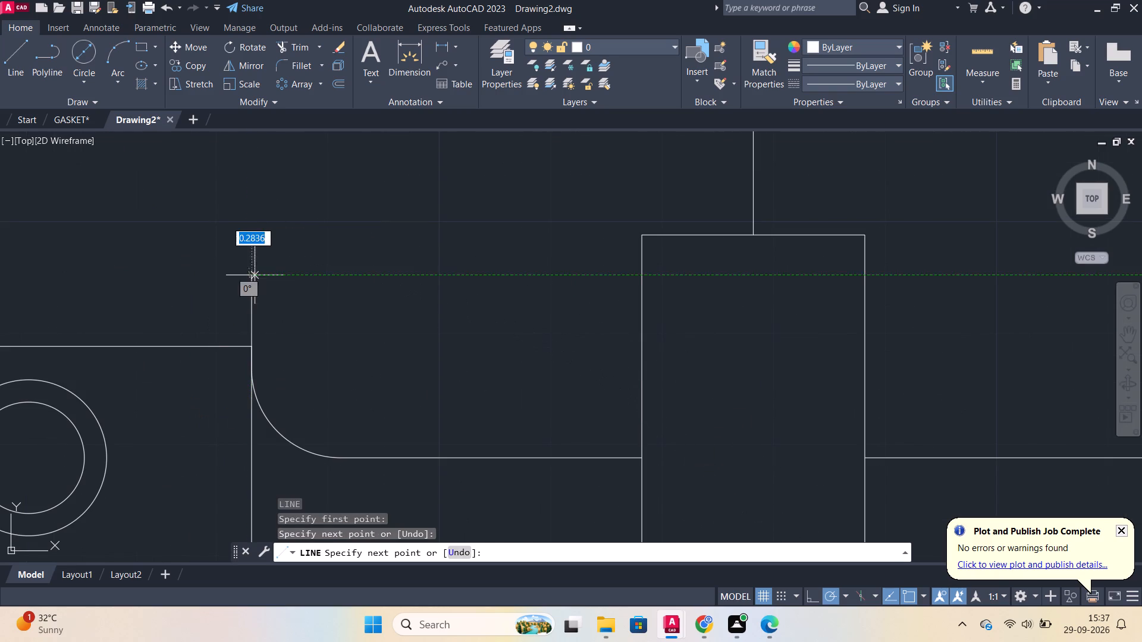
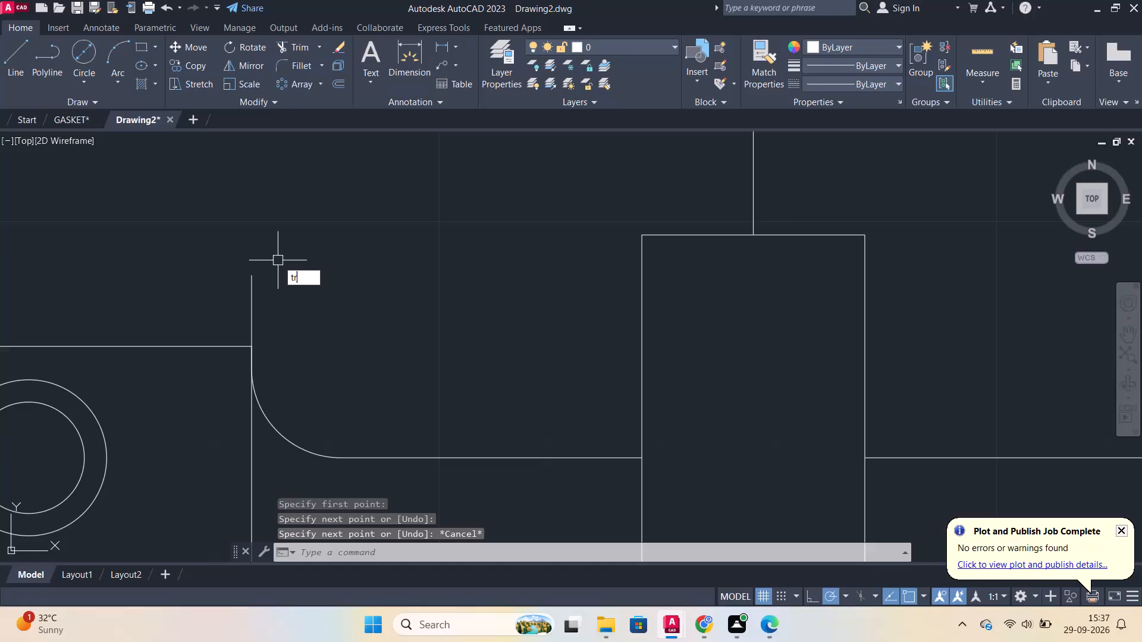
Trim the part of the left plate's inner vertical line that extends above the plate's top edge.
key("Return")
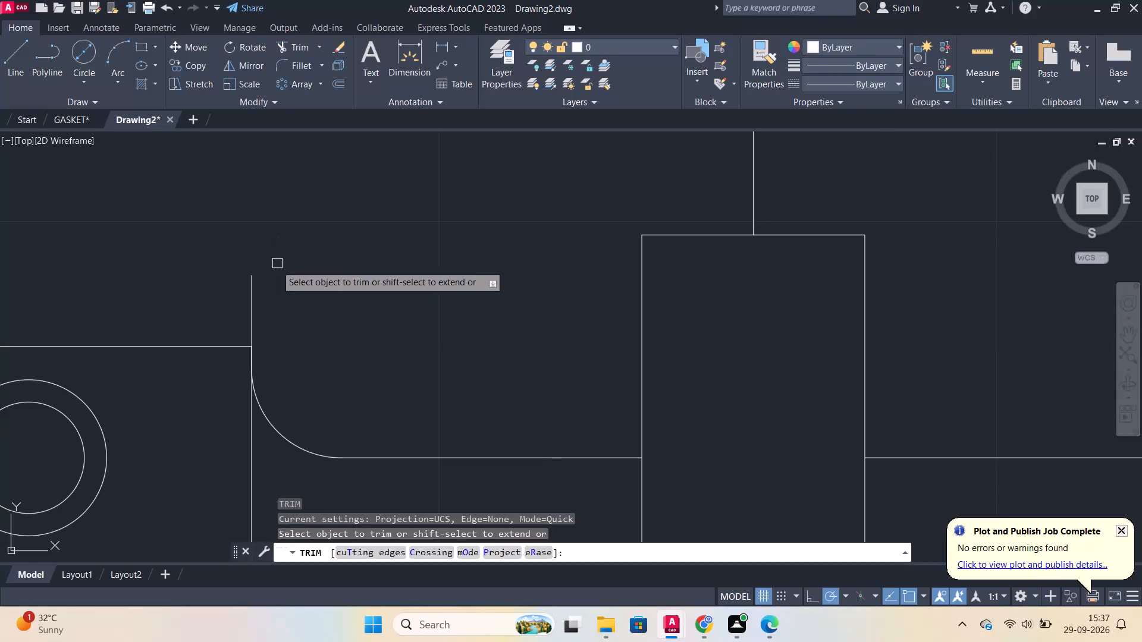
left_click(255, 307)
scroll(257, 307, "down", 2)
scroll(488, 317, "down", 2)
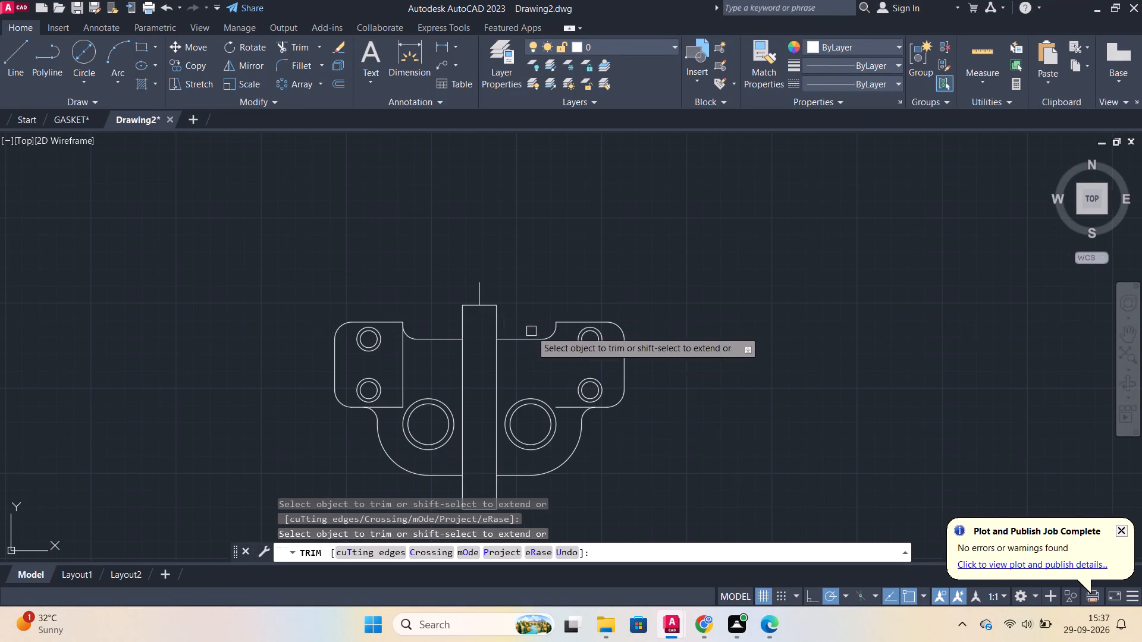
scroll(734, 420, "up", 2)
key("Escape")
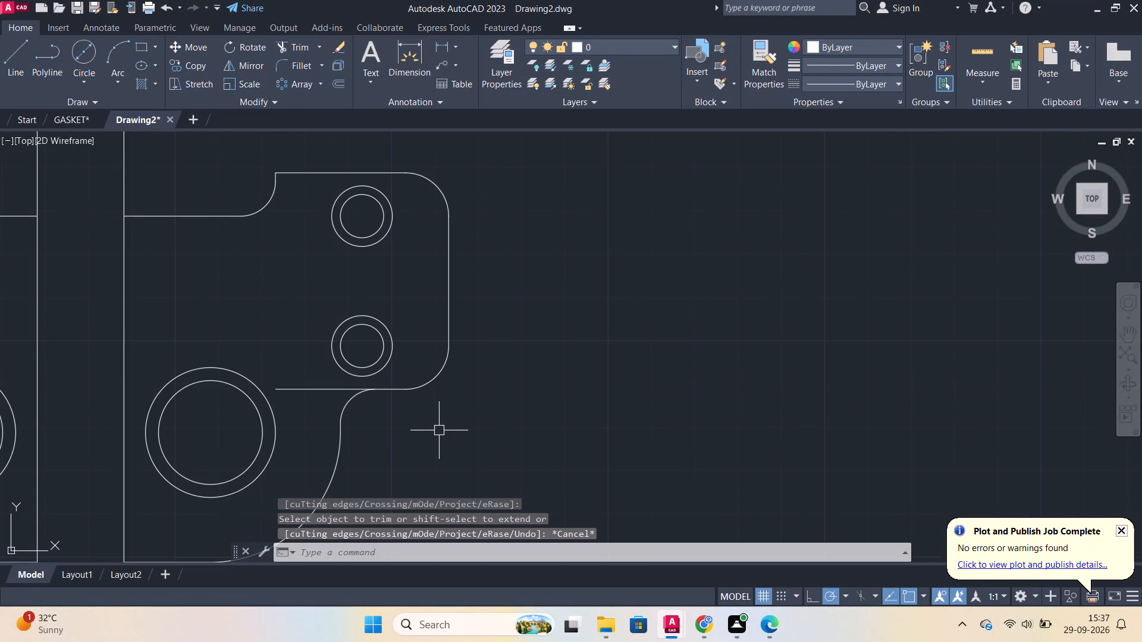
Draw a vertical line from the inner end of the right plate's bottom edge up past its top edge.
key("l")
key("Return")
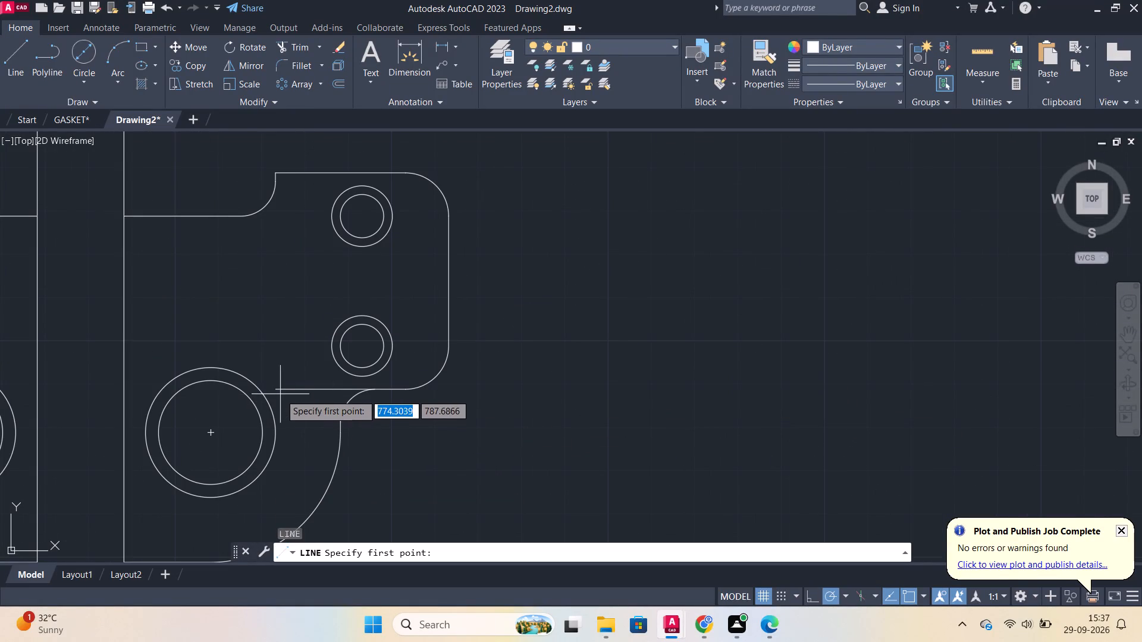
left_click(278, 391)
scroll(252, 292, "down", 1)
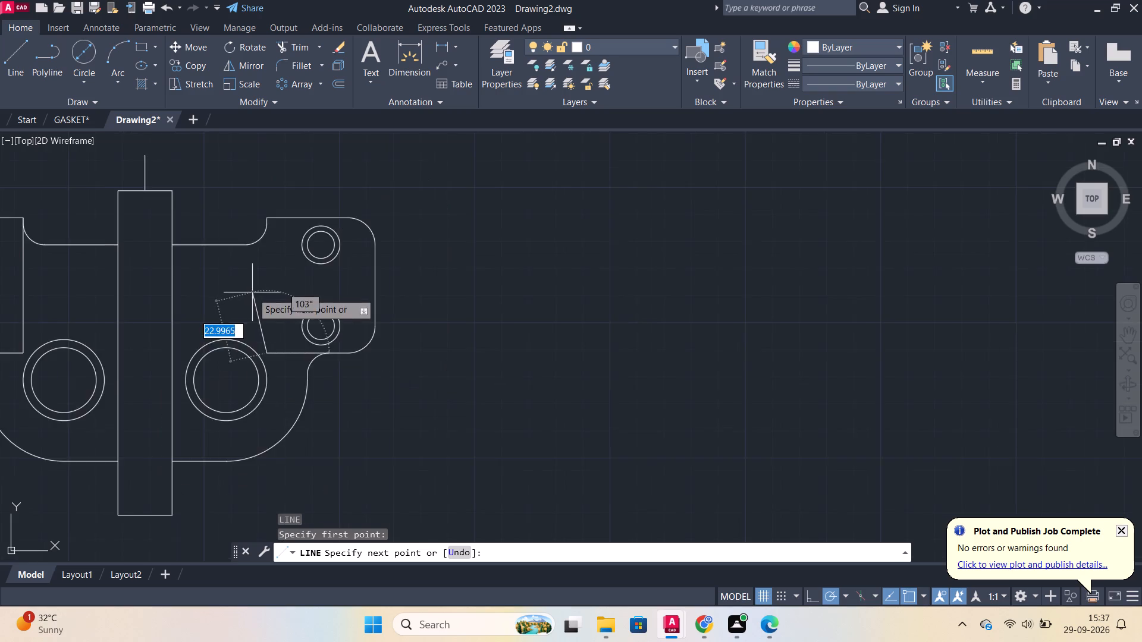
middle_click_drag(256, 291, 319, 451)
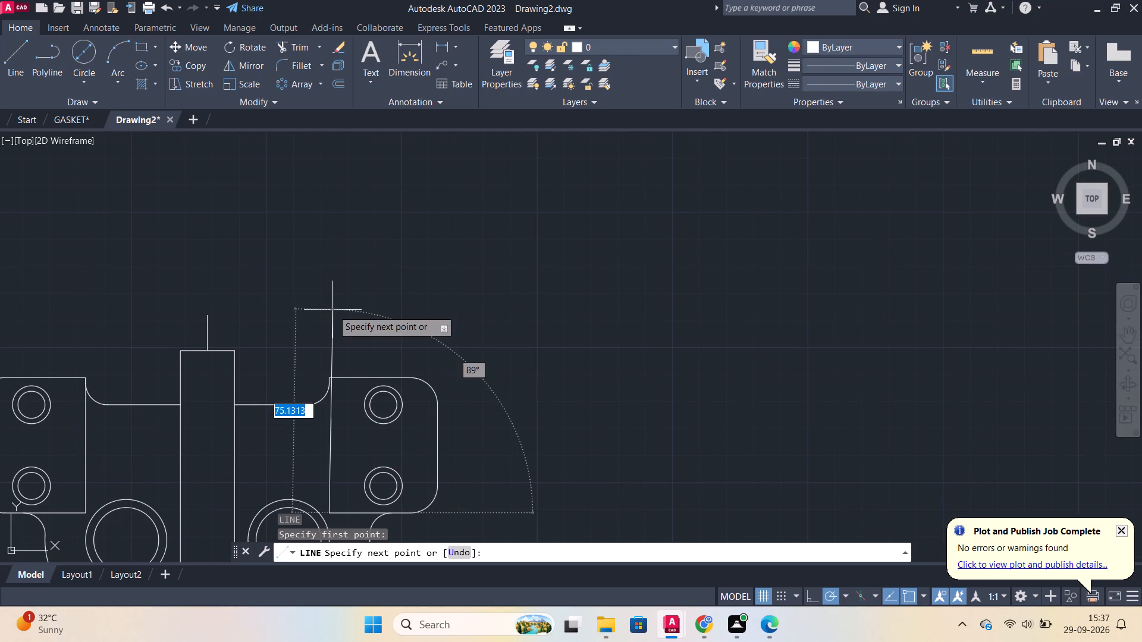
left_click(326, 302)
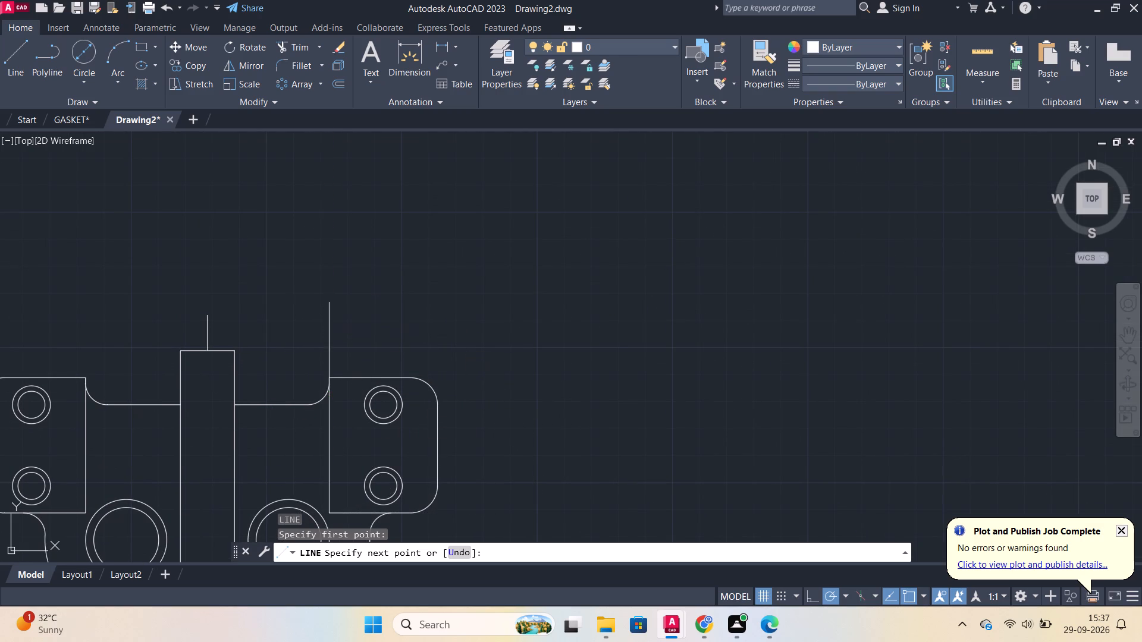
key("Escape")
Trim the part of the right plate's inner vertical line that extends above the plate's top edge.
type("tr")
key("Return")
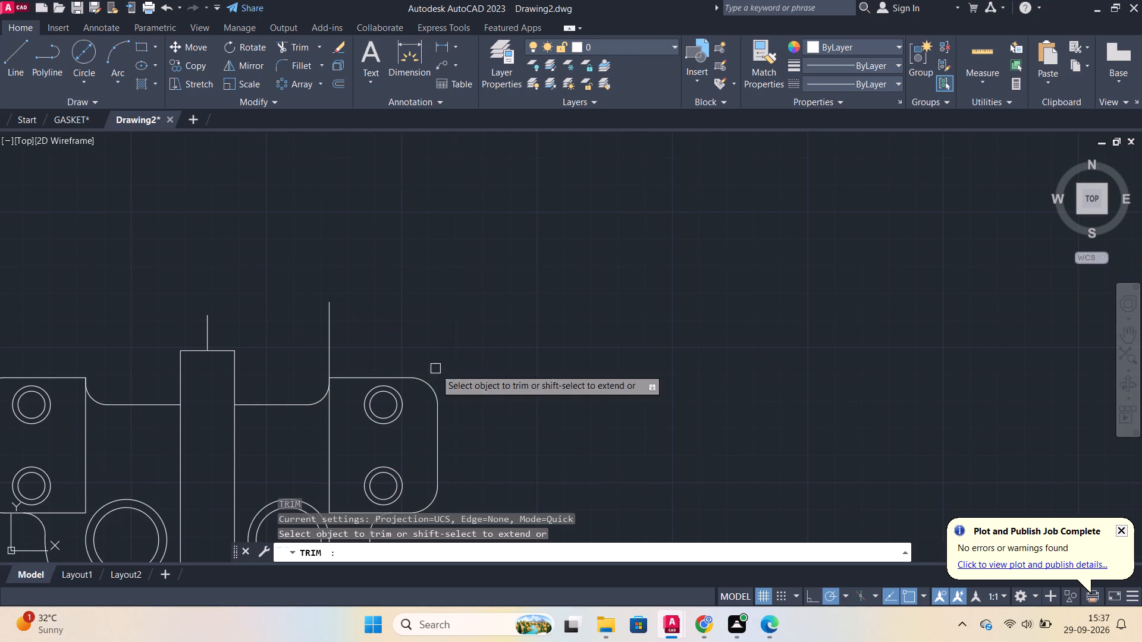
left_click(322, 356)
left_click(322, 352)
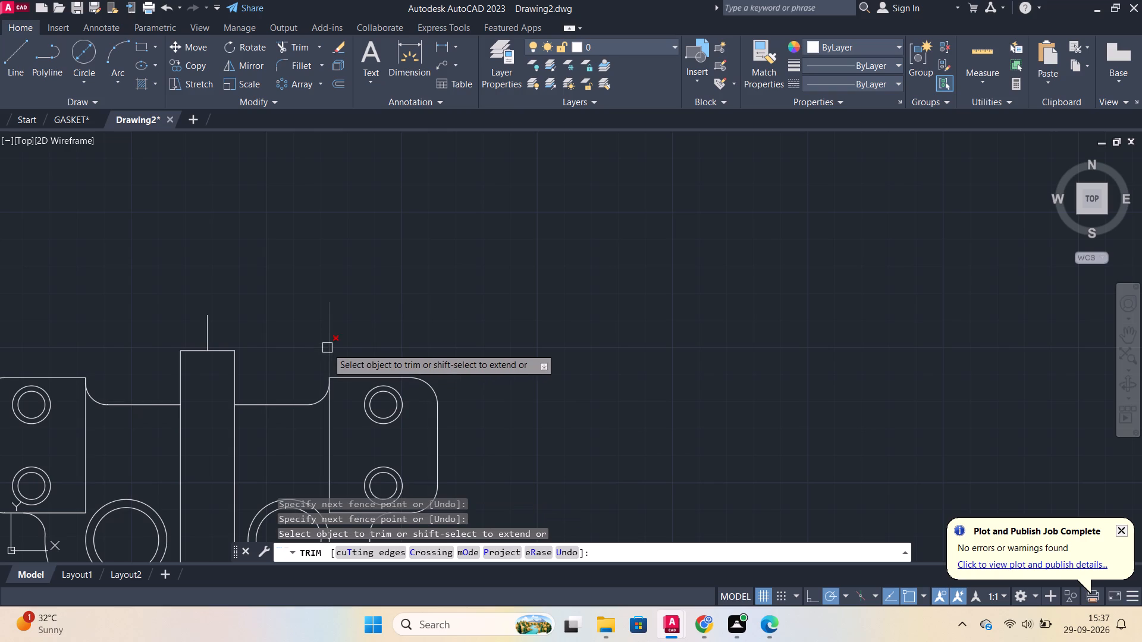
left_click(327, 348)
Examine the right plate's trimmed inner corner and the whole profile.
scroll(327, 395, "up", 2)
scroll(341, 347, "up", 3)
scroll(323, 409, "down", 3)
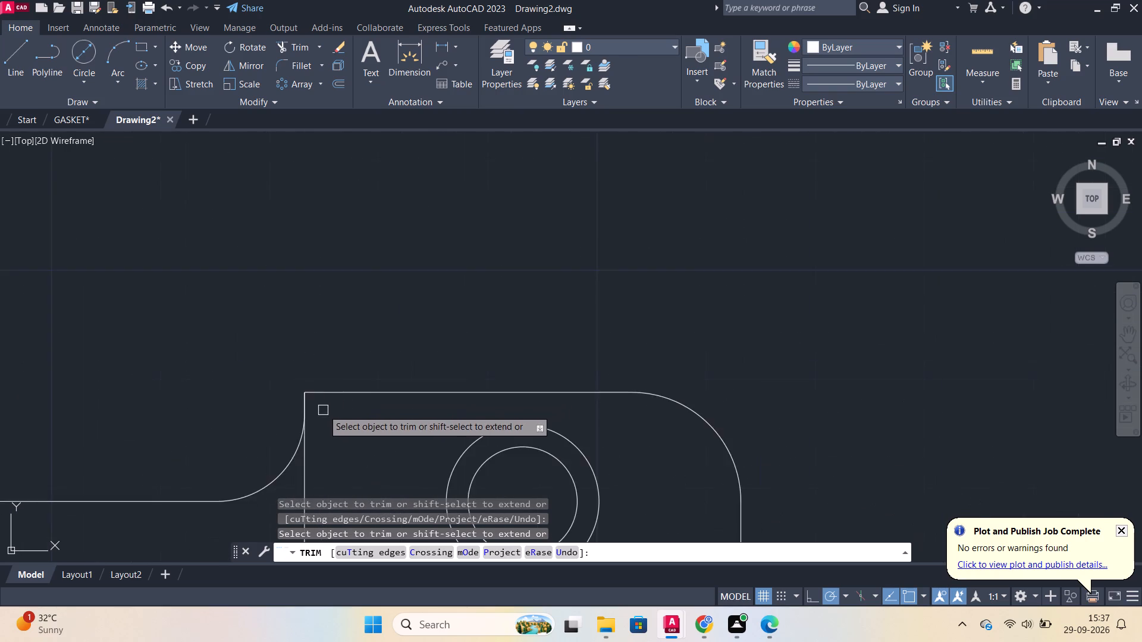
scroll(325, 407, "down", 3)
scroll(391, 369, "down", 1)
scroll(211, 423, "down", 2)
middle_click_drag(167, 459, 222, 461)
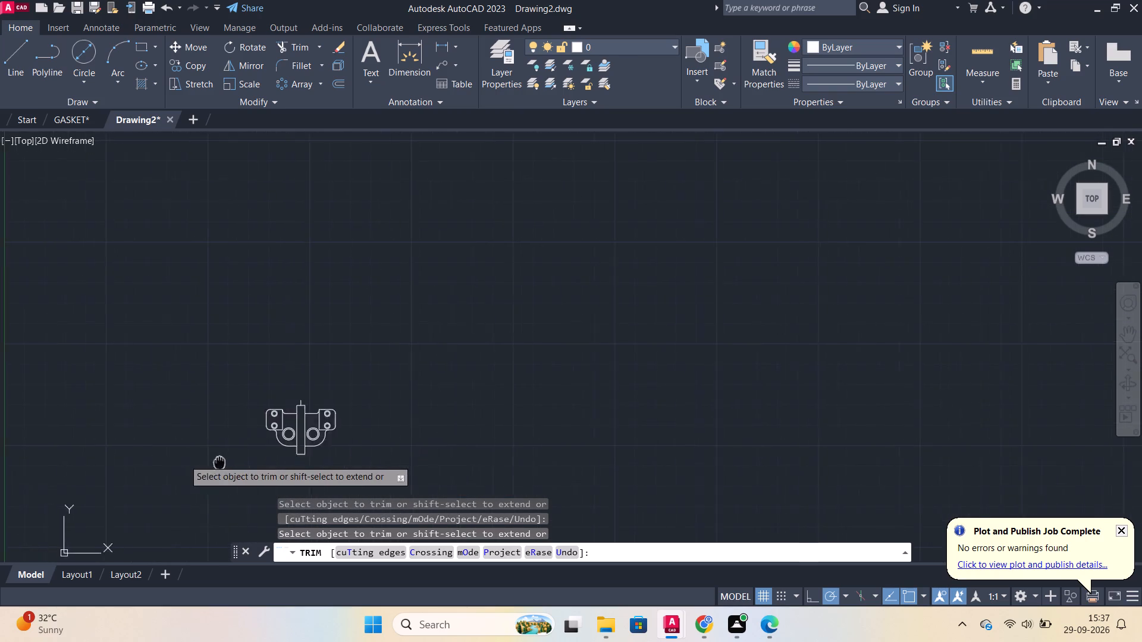
middle_click_drag(222, 461, 350, 372)
scroll(378, 391, "up", 2)
scroll(575, 322, "up", 2)
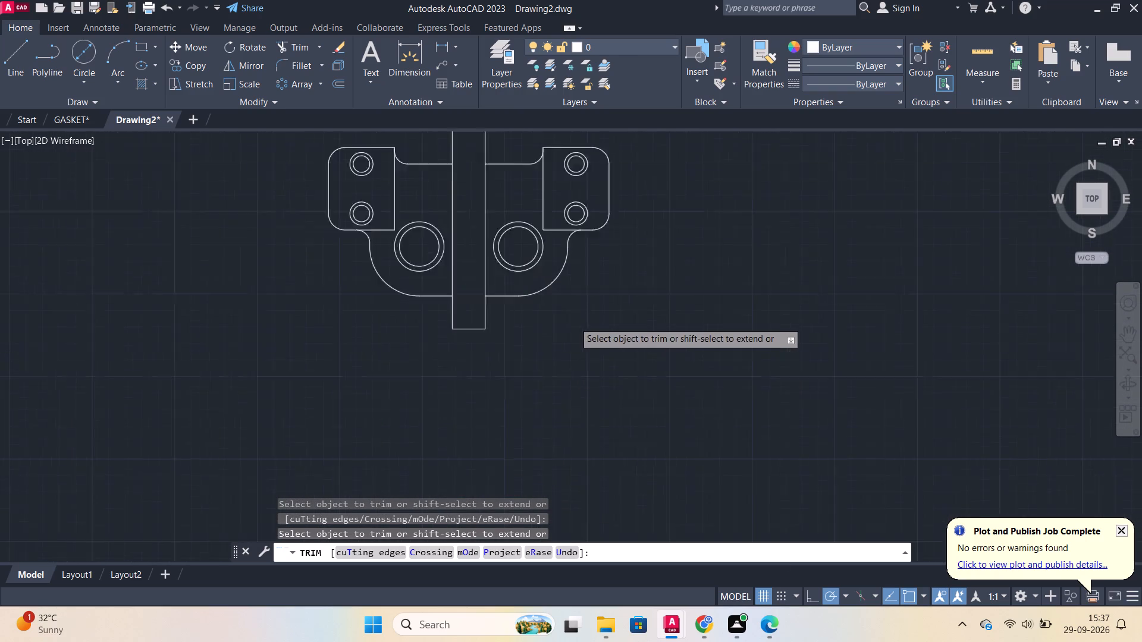
middle_click_drag(577, 323, 556, 411)
scroll(588, 323, "up", 1)
scroll(581, 362, "down", 1)
middle_click_drag(582, 336, 581, 342)
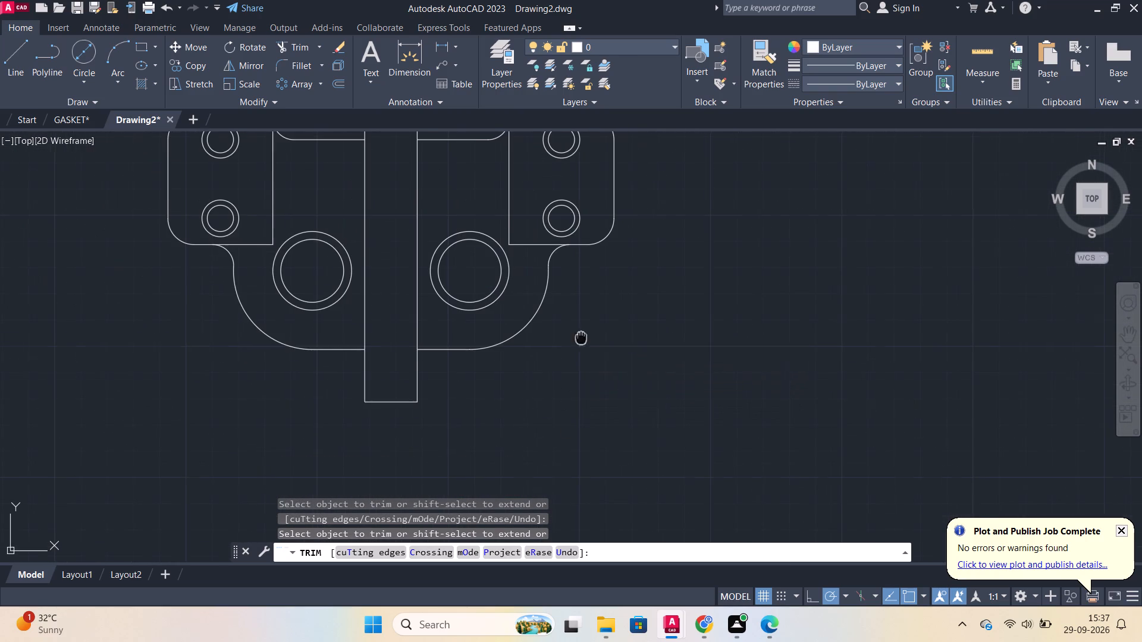
middle_click_drag(581, 342, 573, 421)
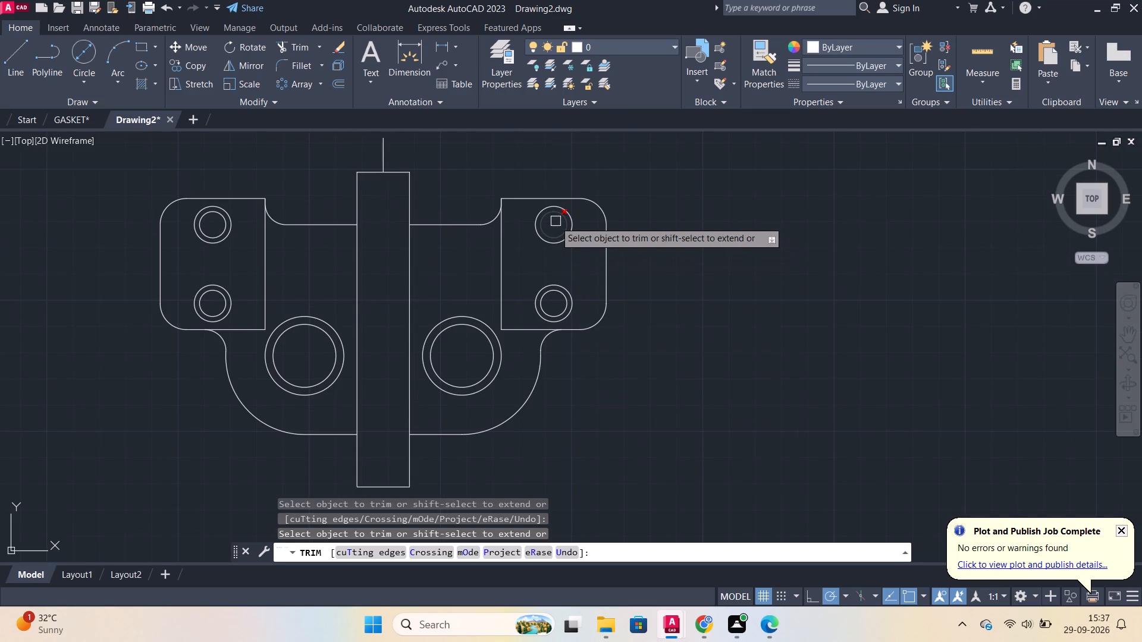
key("Escape")
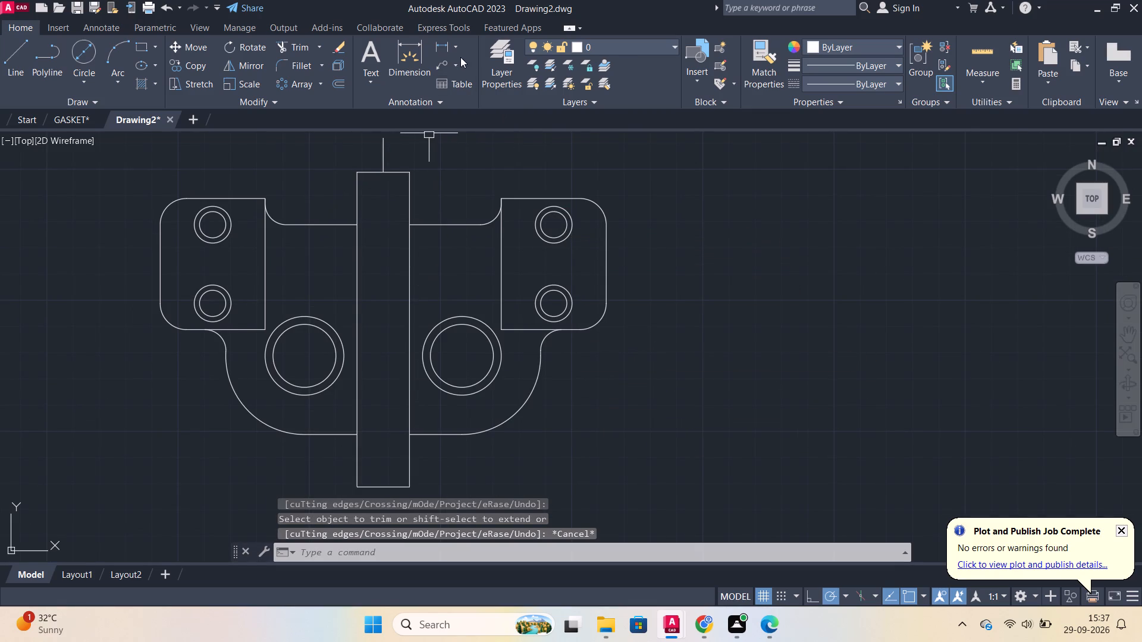
Add a horizontal linear dimension from the left large circle's centre to the strip's lower-left corner, placed below the strip.
left_click(447, 48)
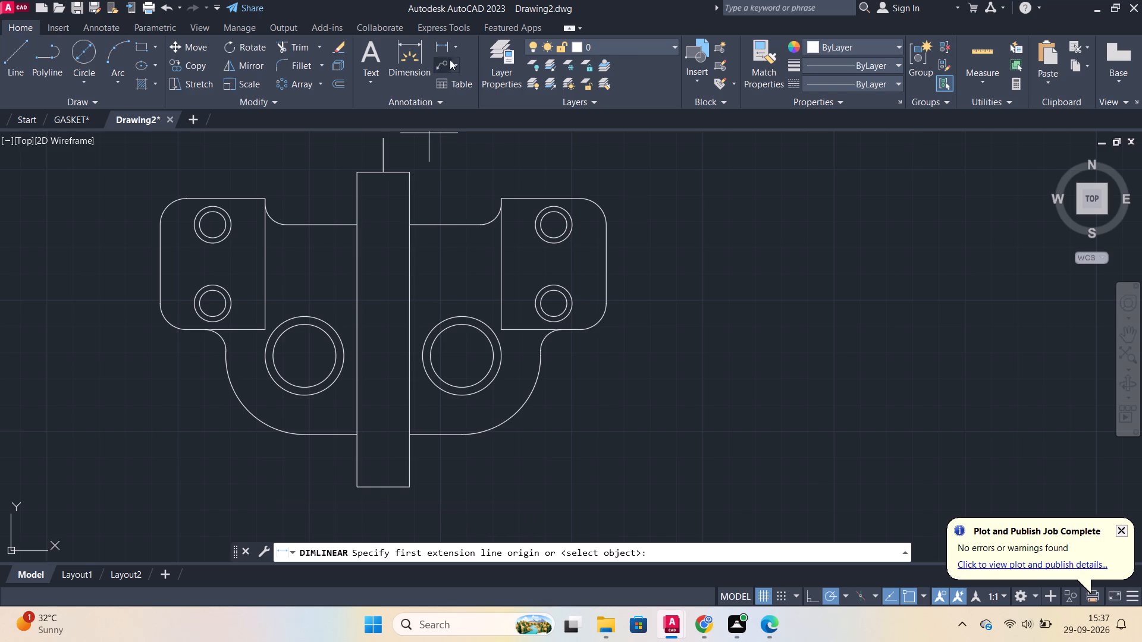
left_click(436, 43)
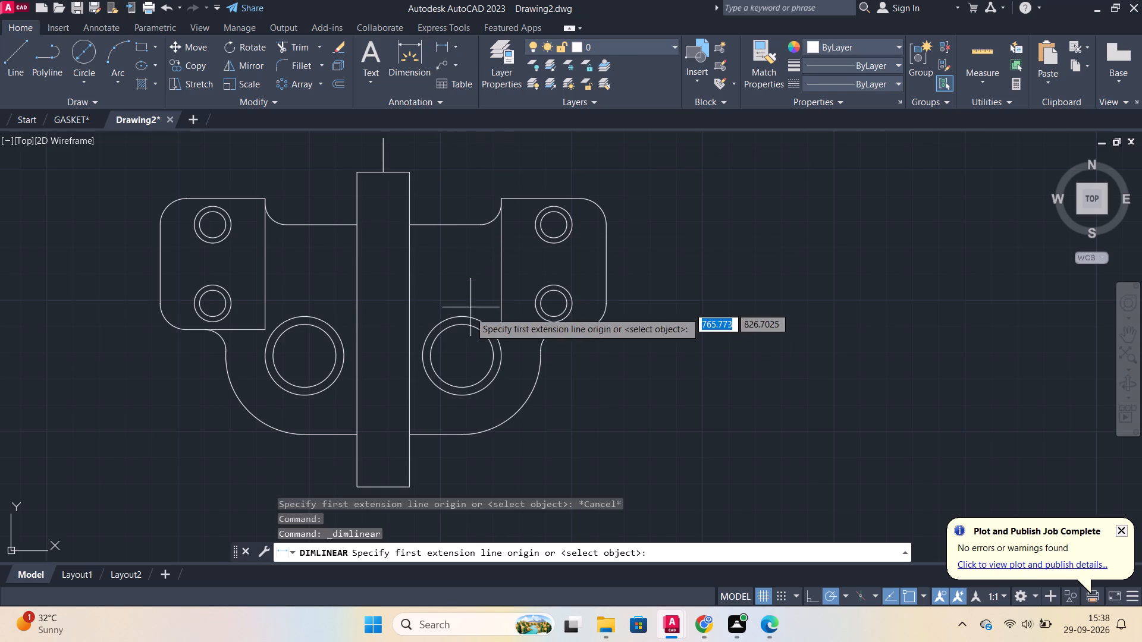
scroll(468, 331, "down", 1)
middle_click_drag(443, 458, 481, 379)
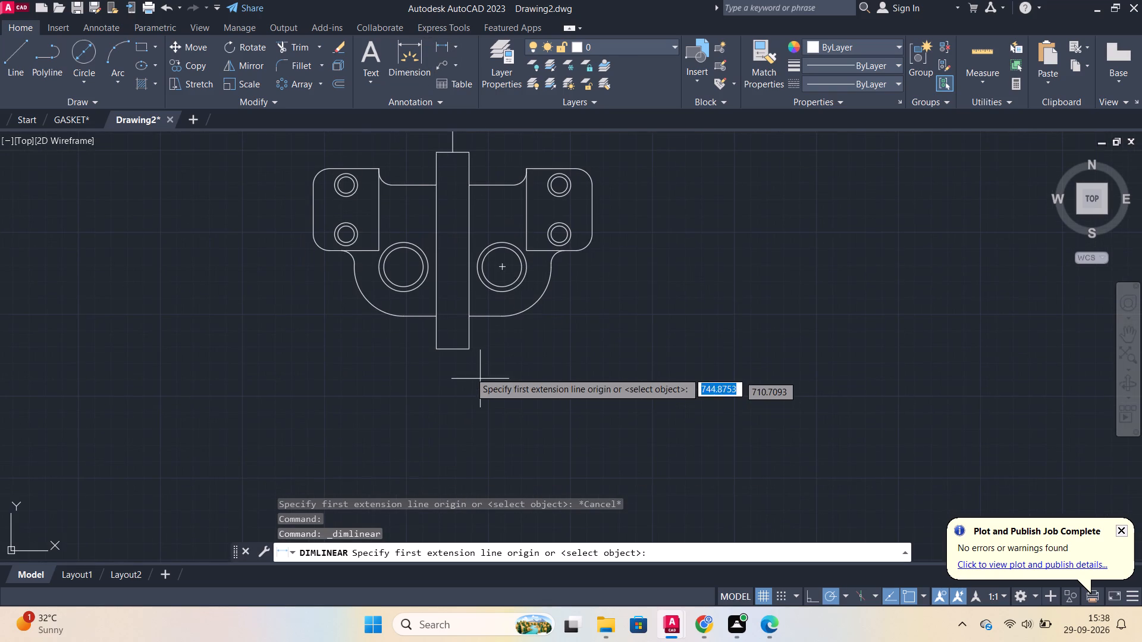
left_click(406, 267)
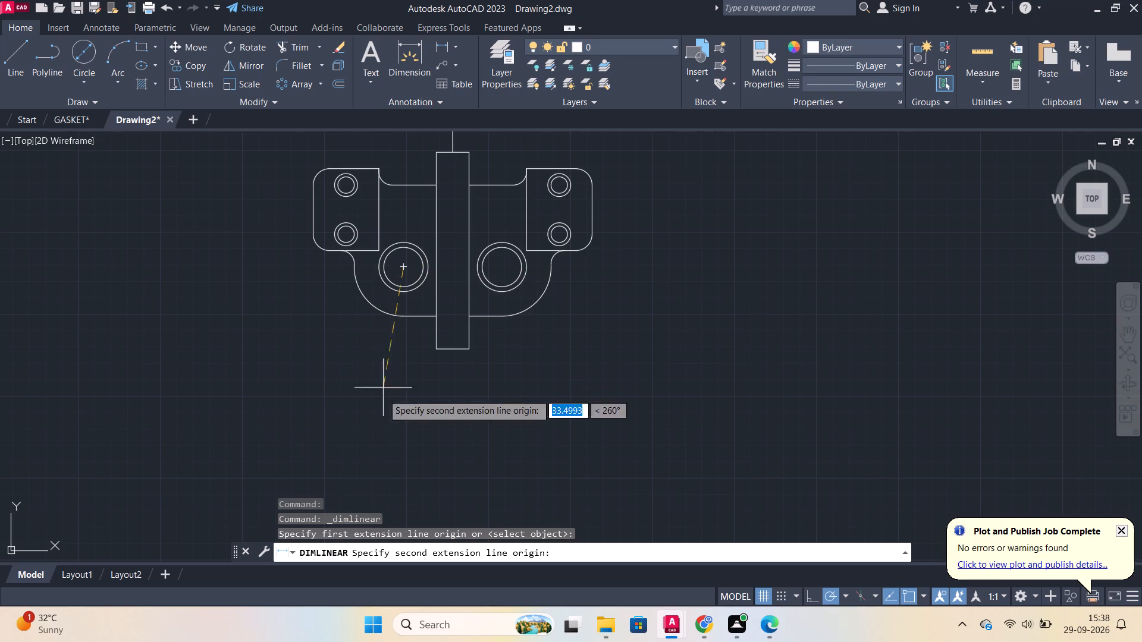
left_click(436, 350)
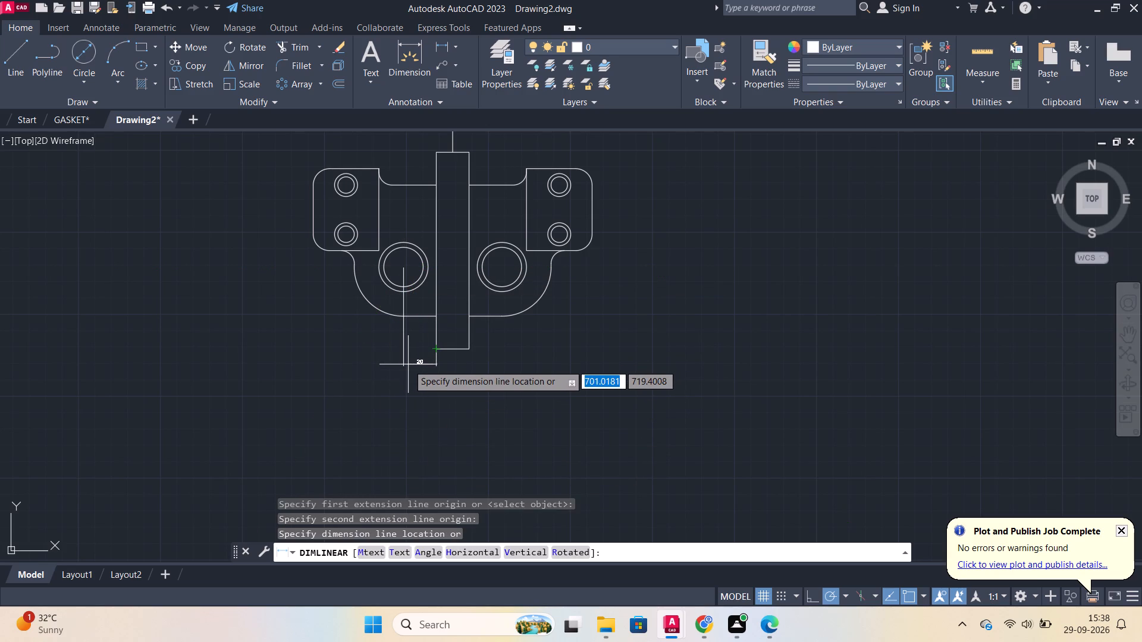
left_click(408, 364)
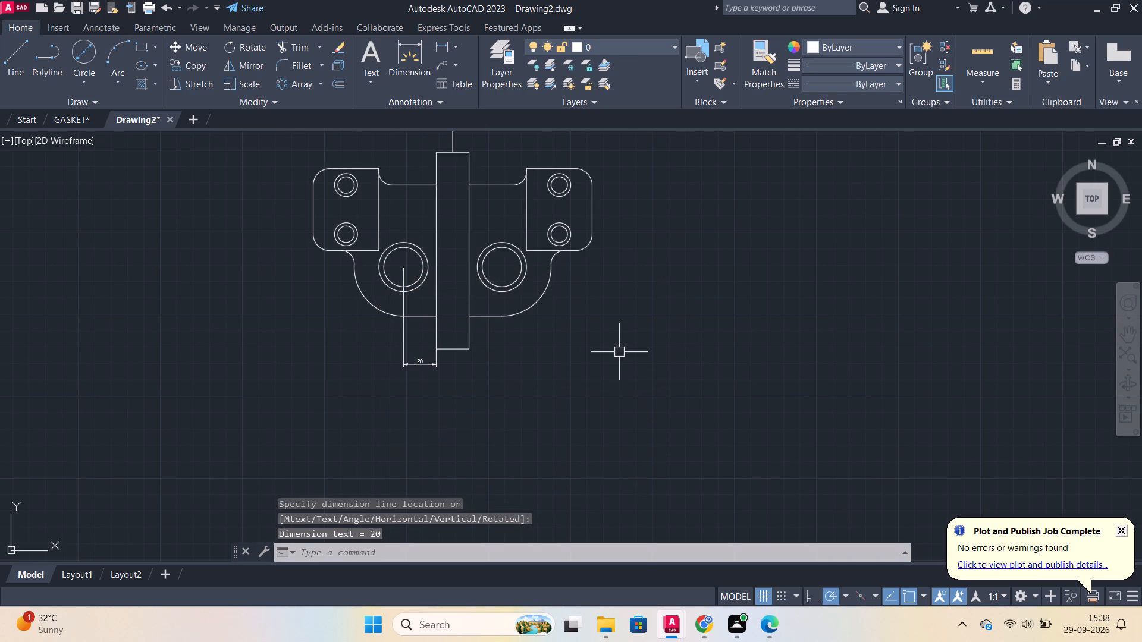
Modify the ISO-25 dimension style to use arrow size 3 and text height 4.
key("d")
key("Return")
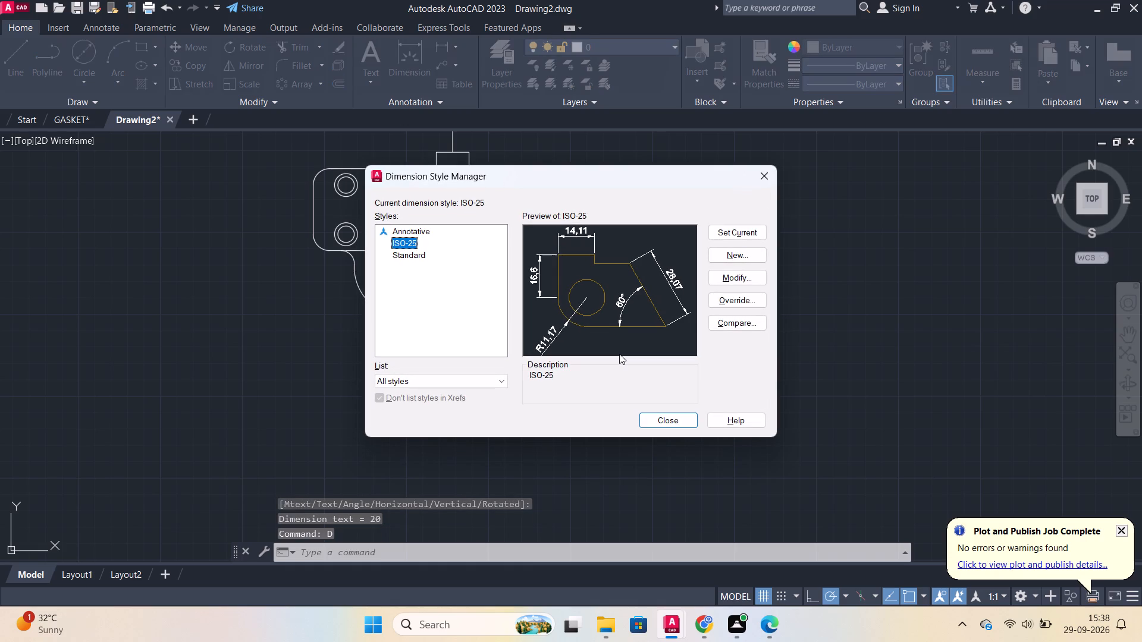
left_click(766, 278)
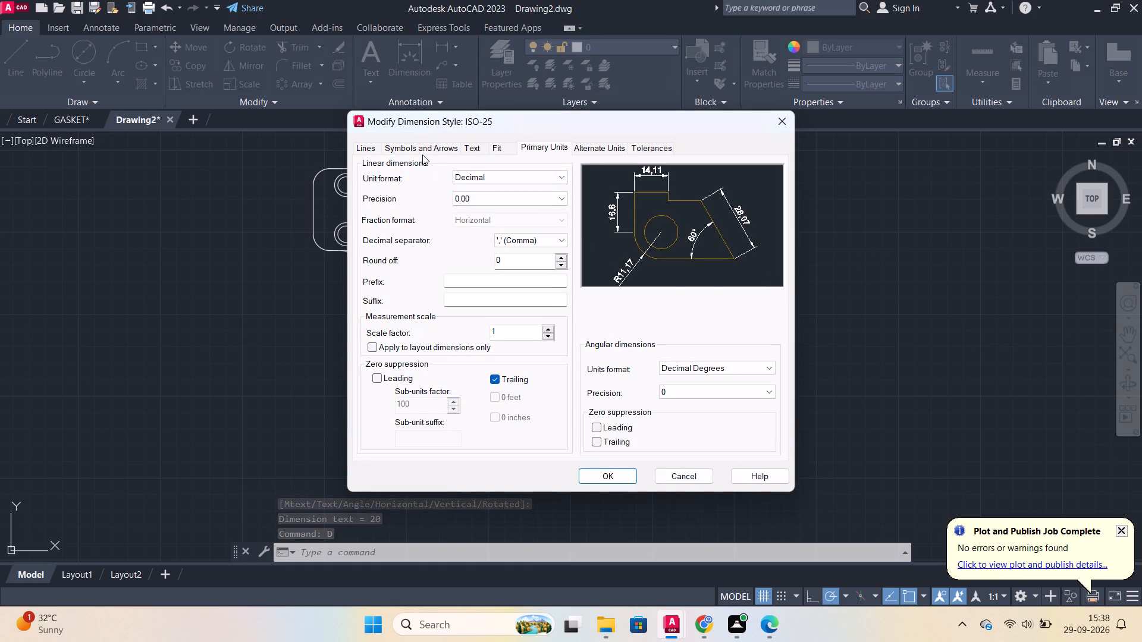
left_click(424, 152)
left_click_drag(390, 299, 376, 299)
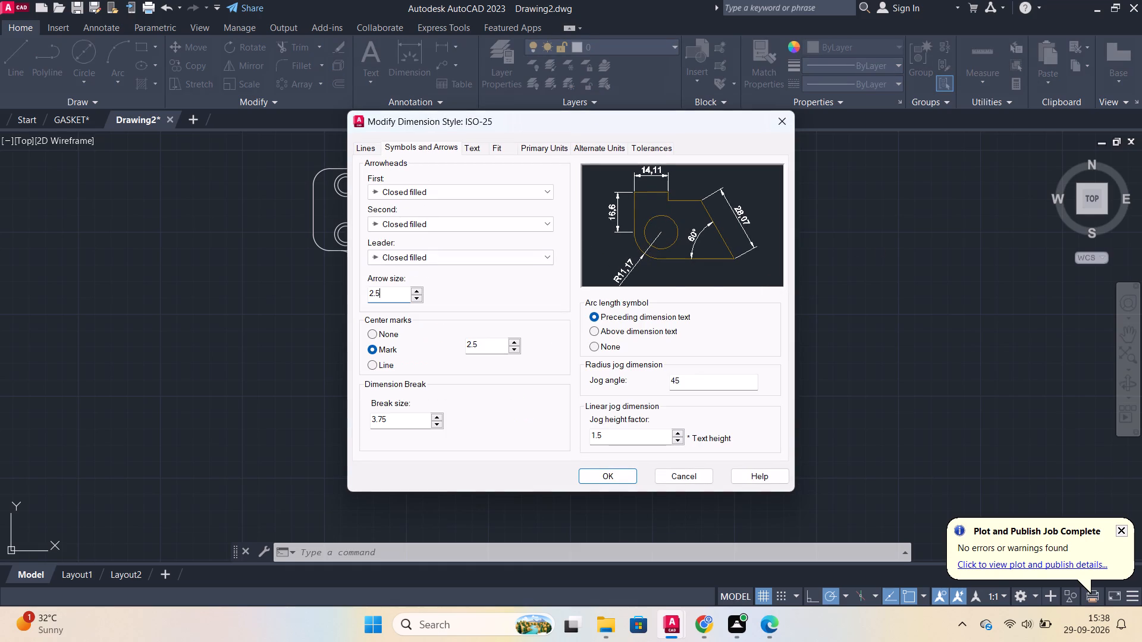
left_click_drag(376, 299, 339, 292)
key("3")
key("Return")
key("Return")
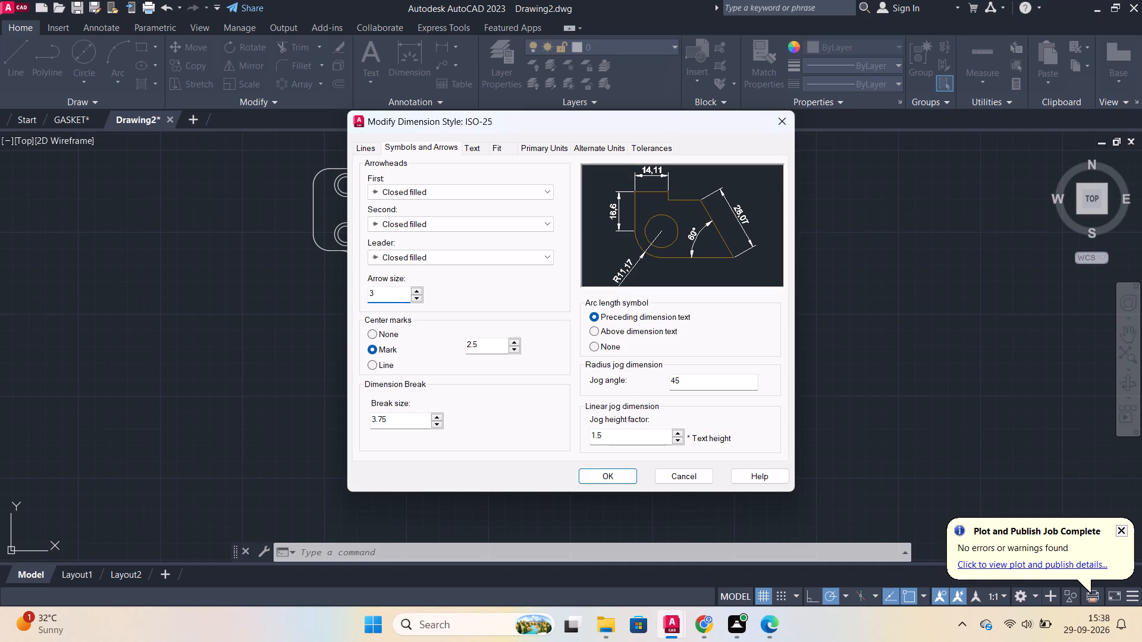
left_click(484, 144)
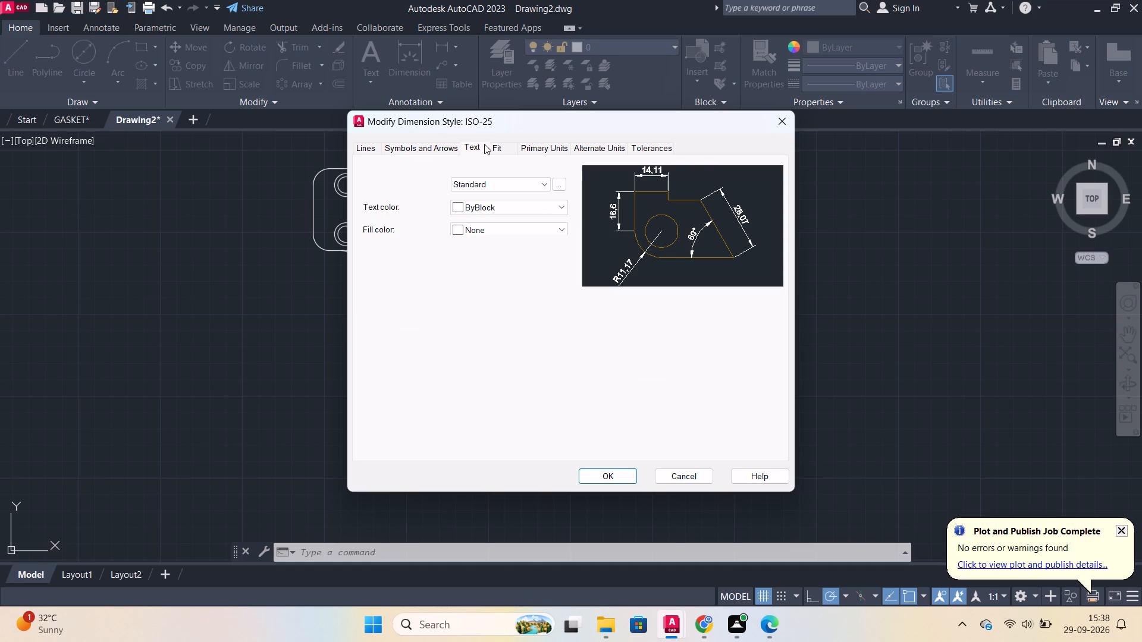
left_click_drag(534, 253, 488, 253)
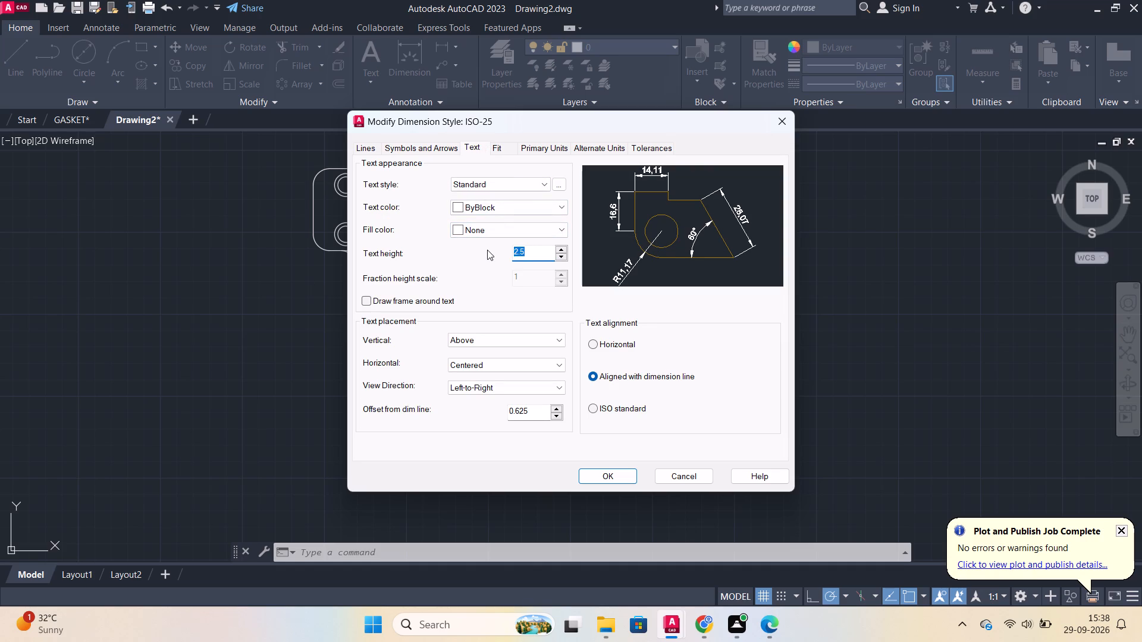
key("4")
key("Return")
Set the ISO-25 style's linear precision to 0.0 and make the style current.
left_click(553, 153)
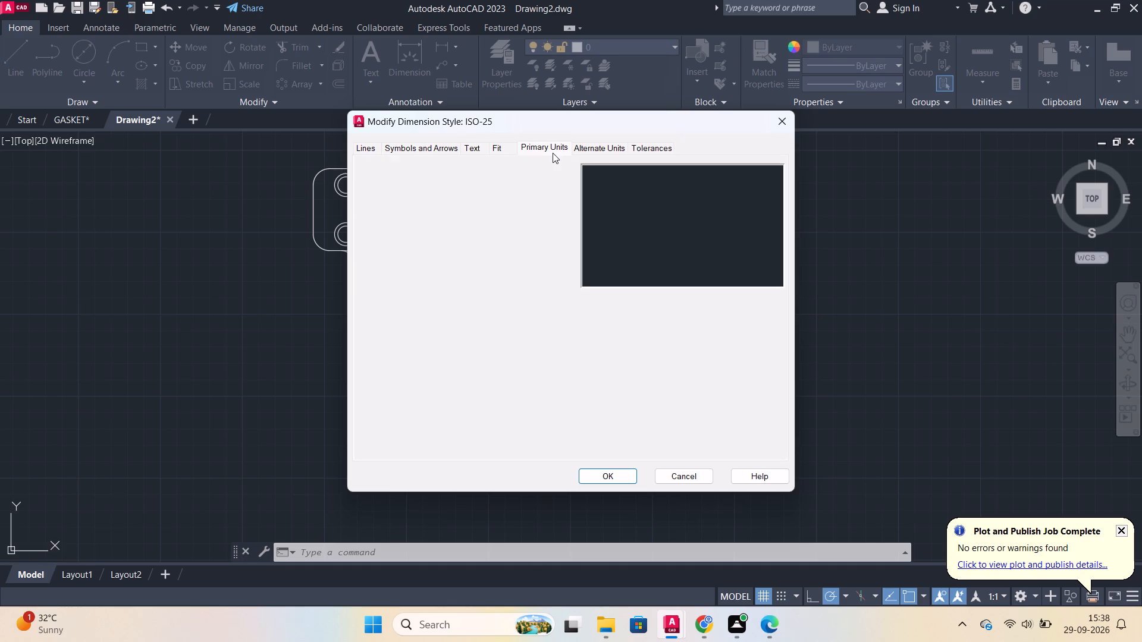
left_click(518, 198)
left_click(483, 219)
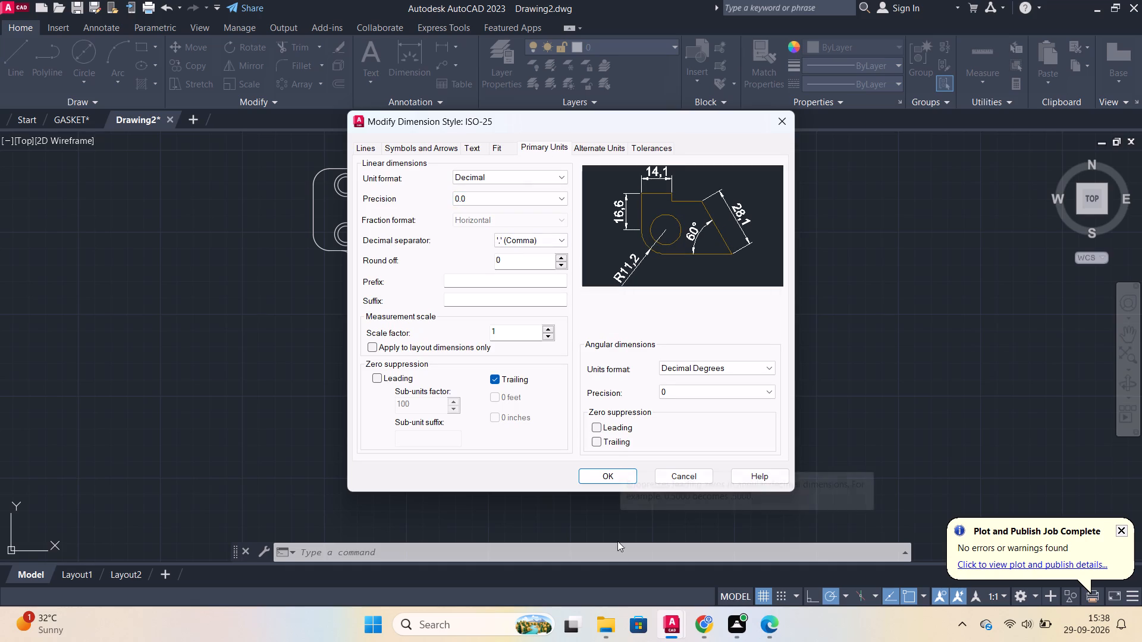
left_click(606, 482)
left_click(733, 232)
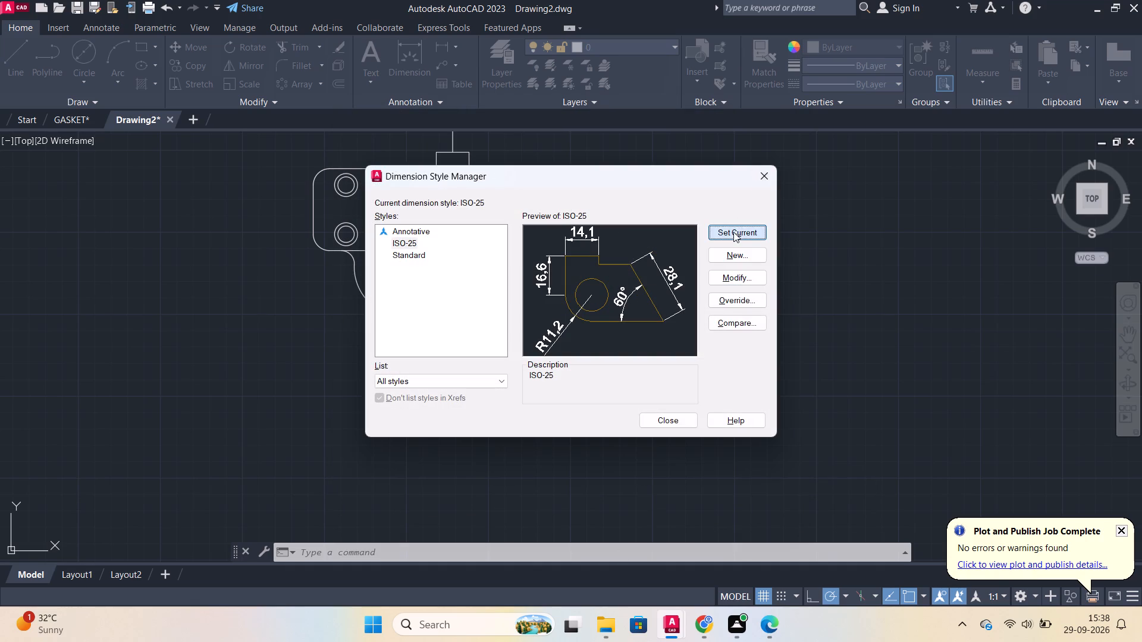
left_click(686, 417)
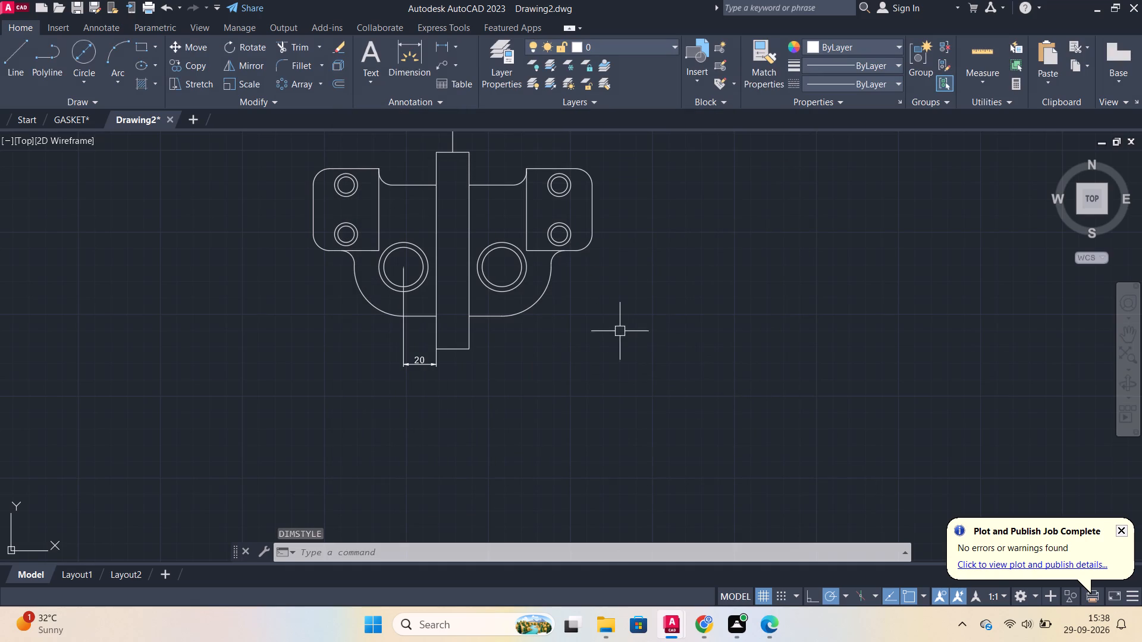
Add a horizontal linear dimension across the strip's bottom width, in line with the existing dimension below the strip.
middle_click_drag(626, 325, 582, 342)
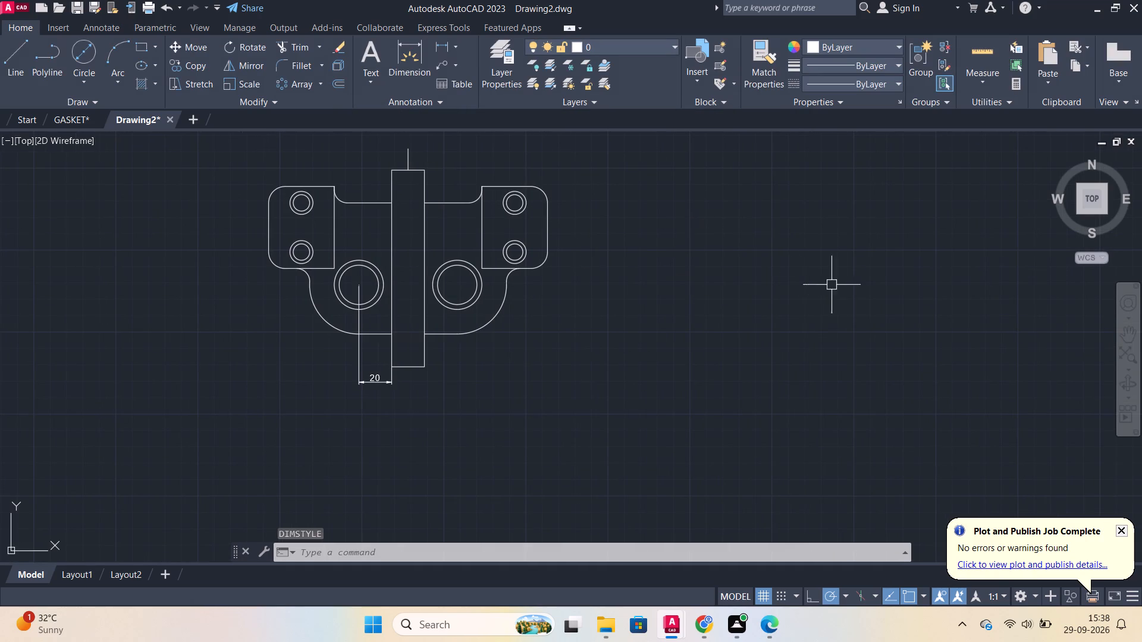
left_click(444, 43)
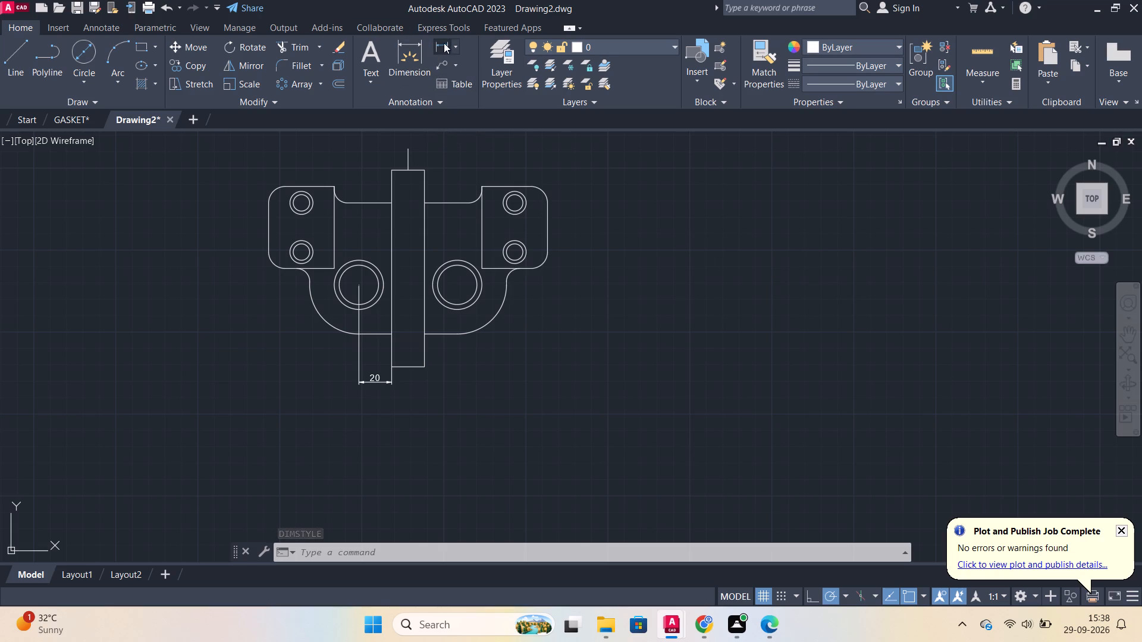
scroll(426, 350, "up", 2)
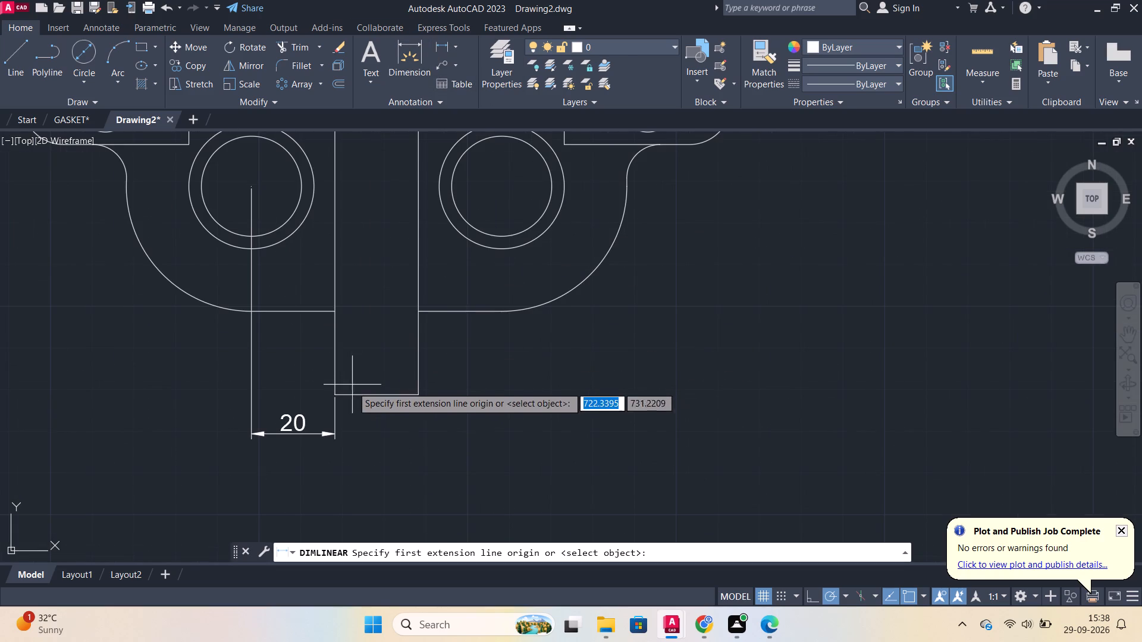
left_click(334, 419)
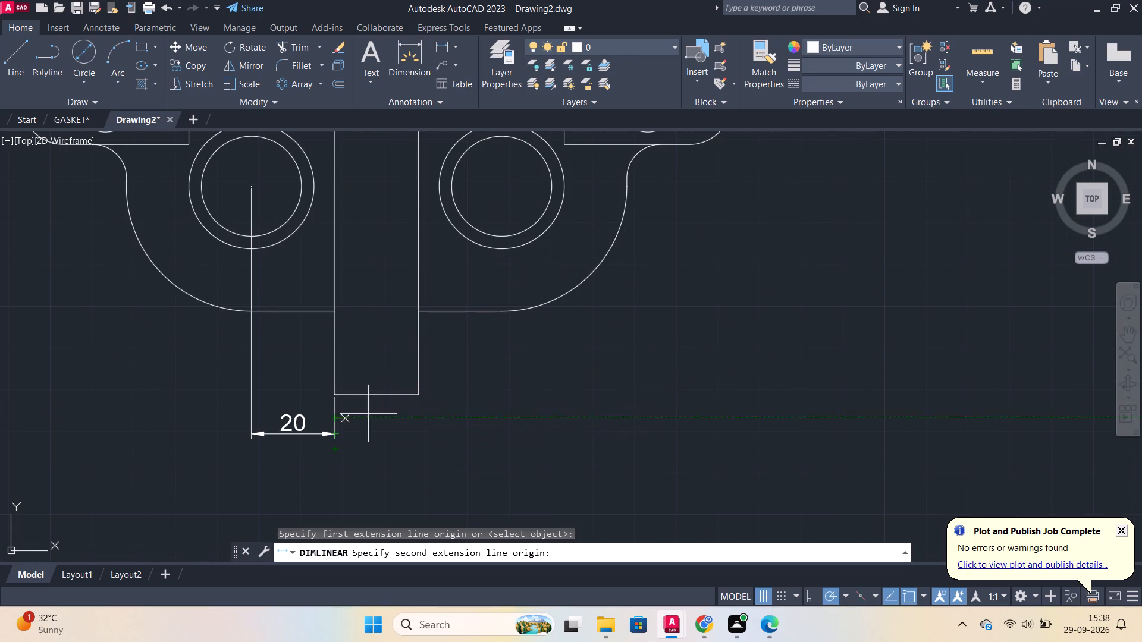
left_click(418, 392)
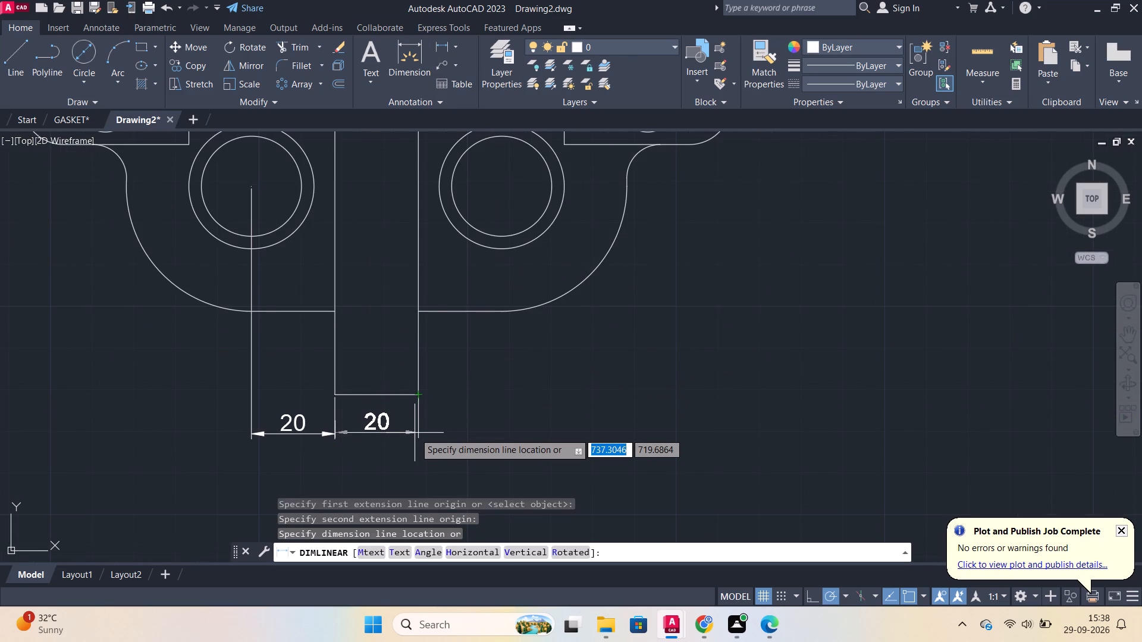
left_click(413, 433)
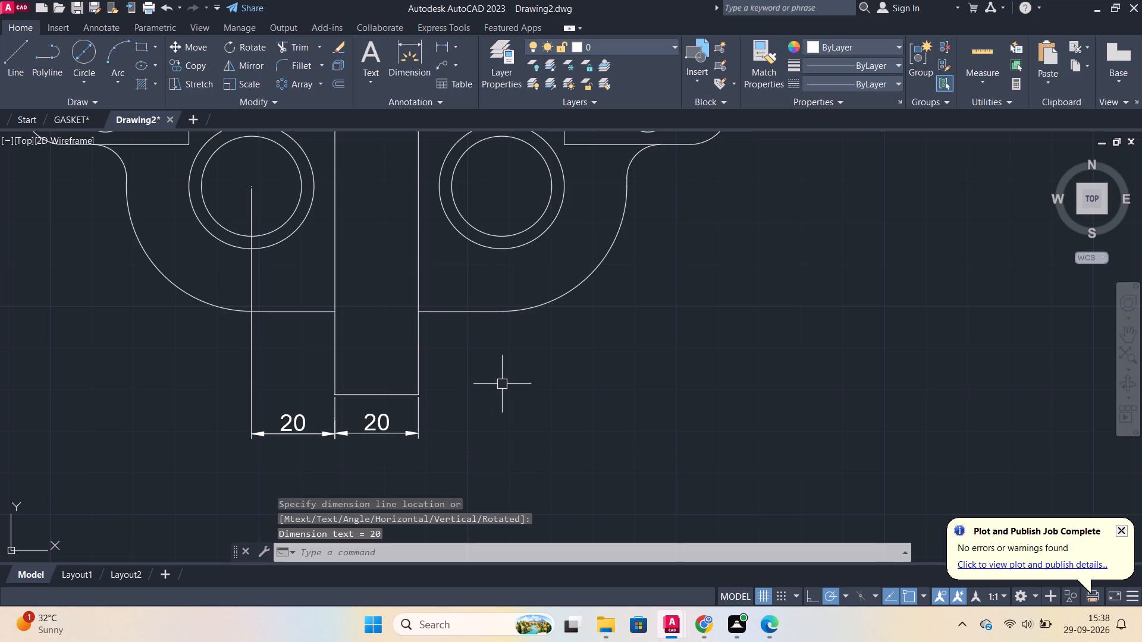
Add a horizontal linear dimension from the right large circle's centre to the strip's right edge, continuing the dimension row below the strip.
key("space")
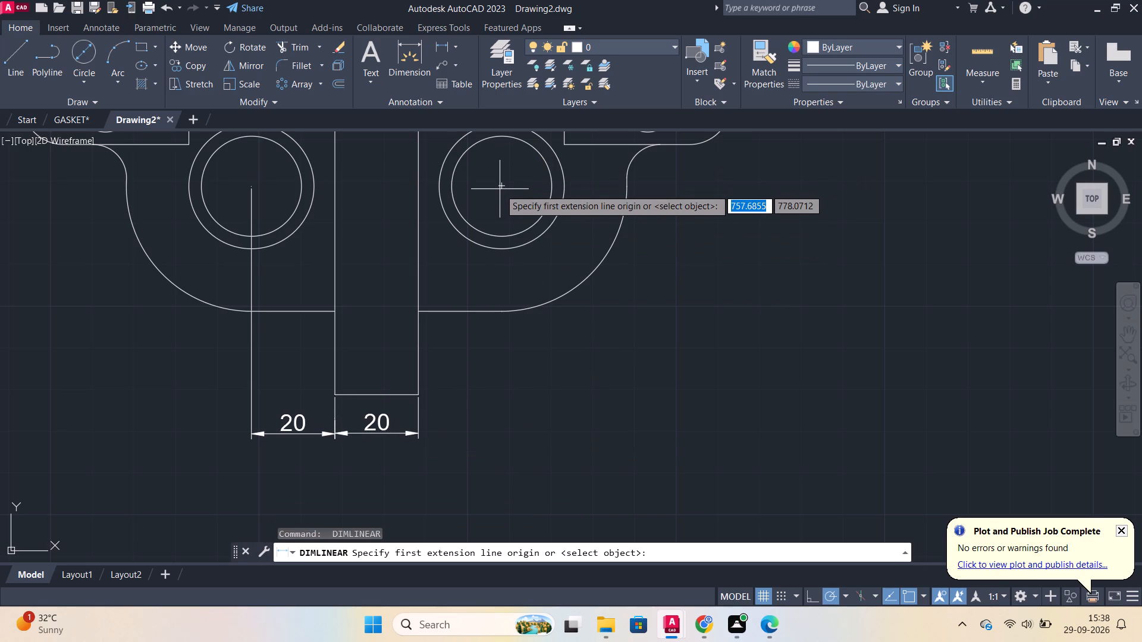
left_click(500, 188)
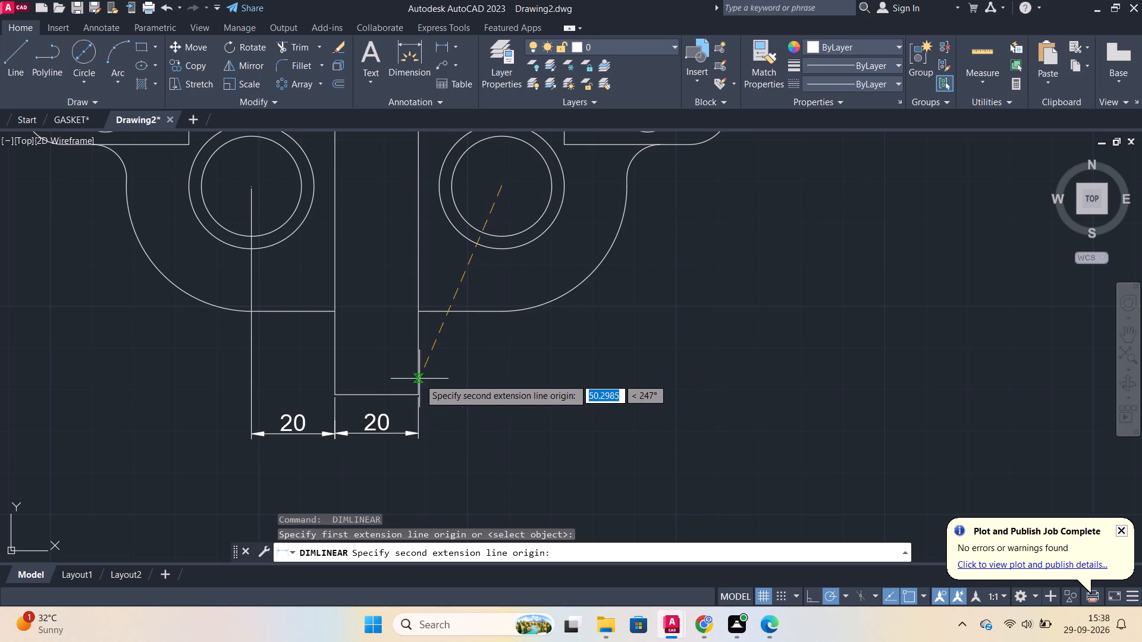
left_click(419, 378)
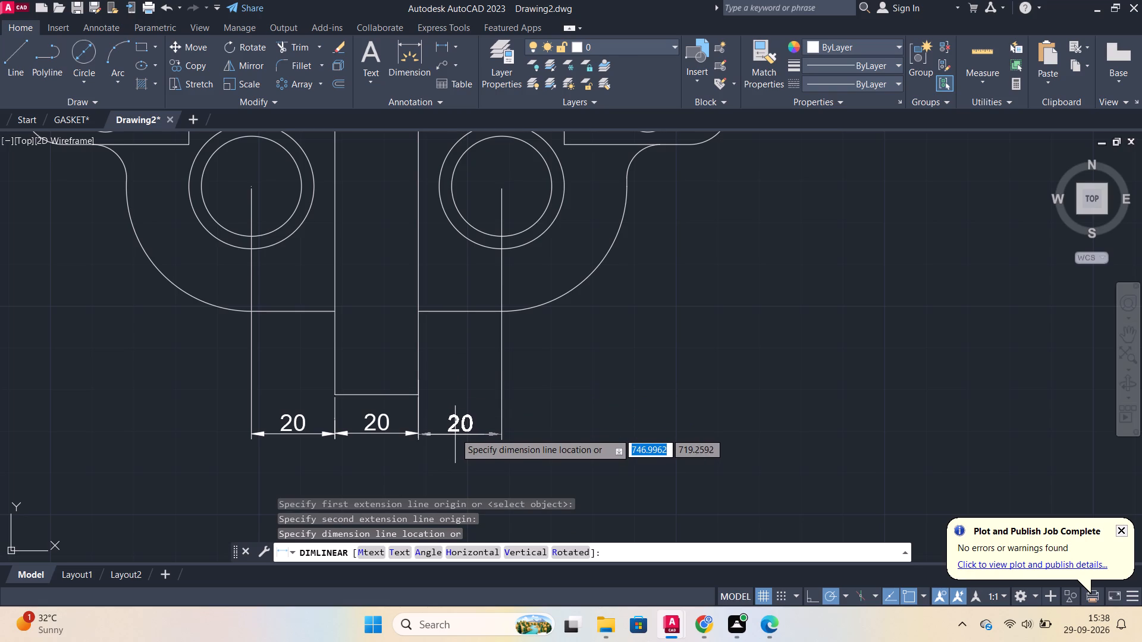
left_click(455, 433)
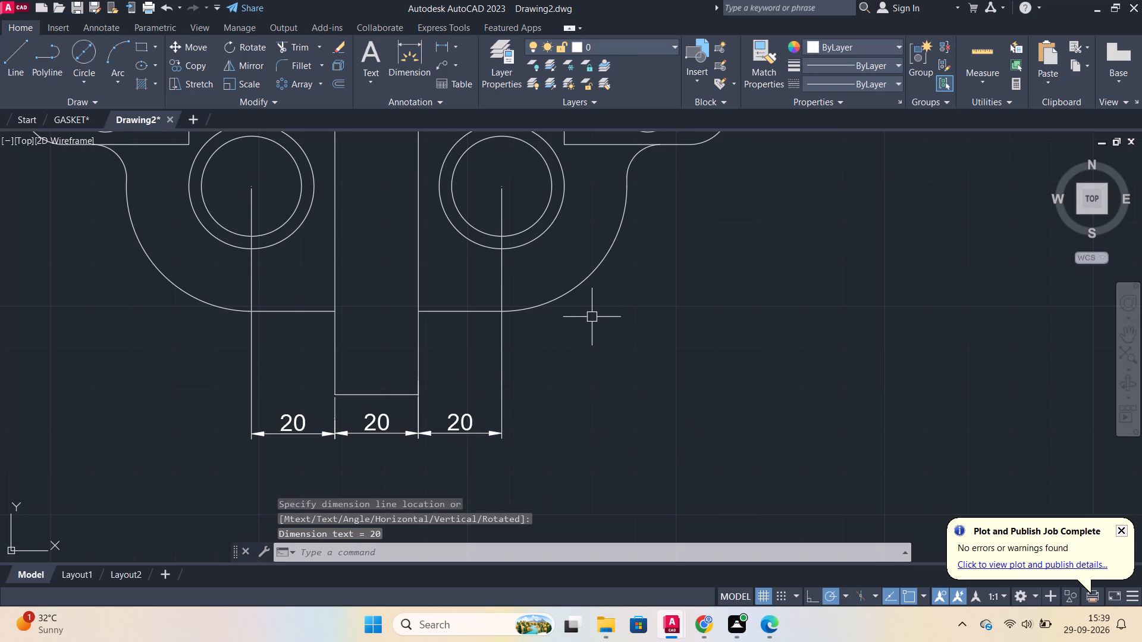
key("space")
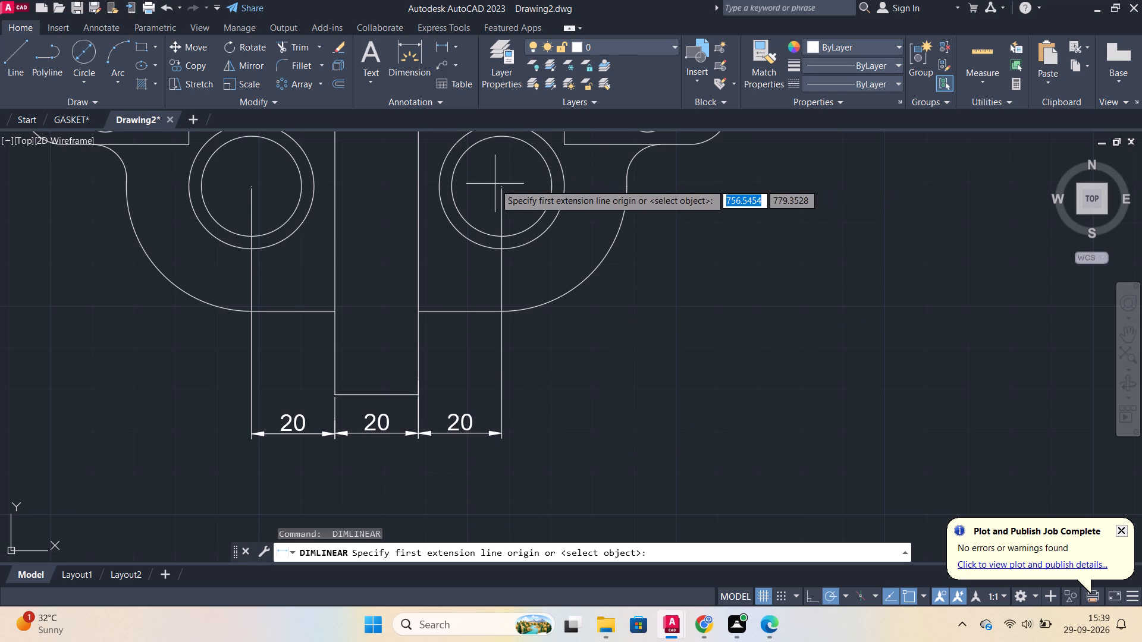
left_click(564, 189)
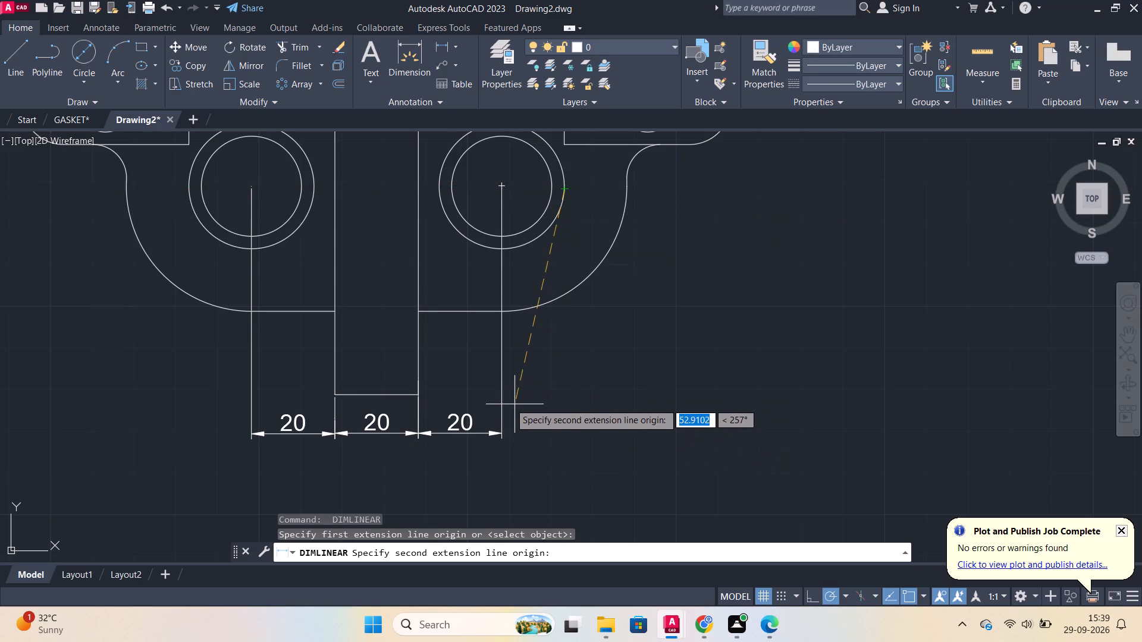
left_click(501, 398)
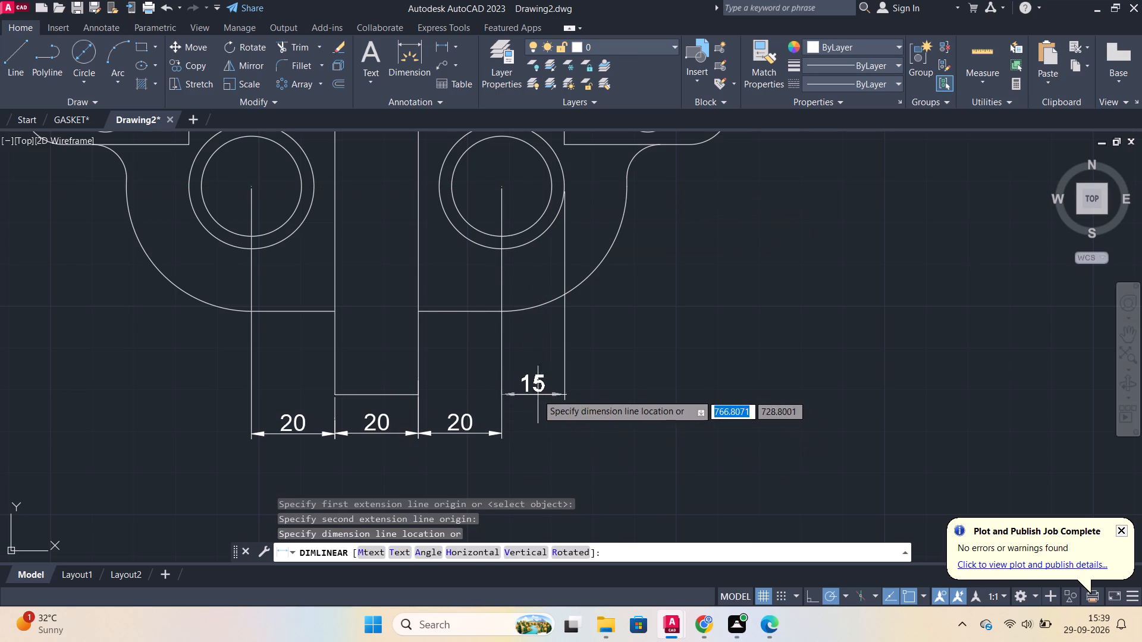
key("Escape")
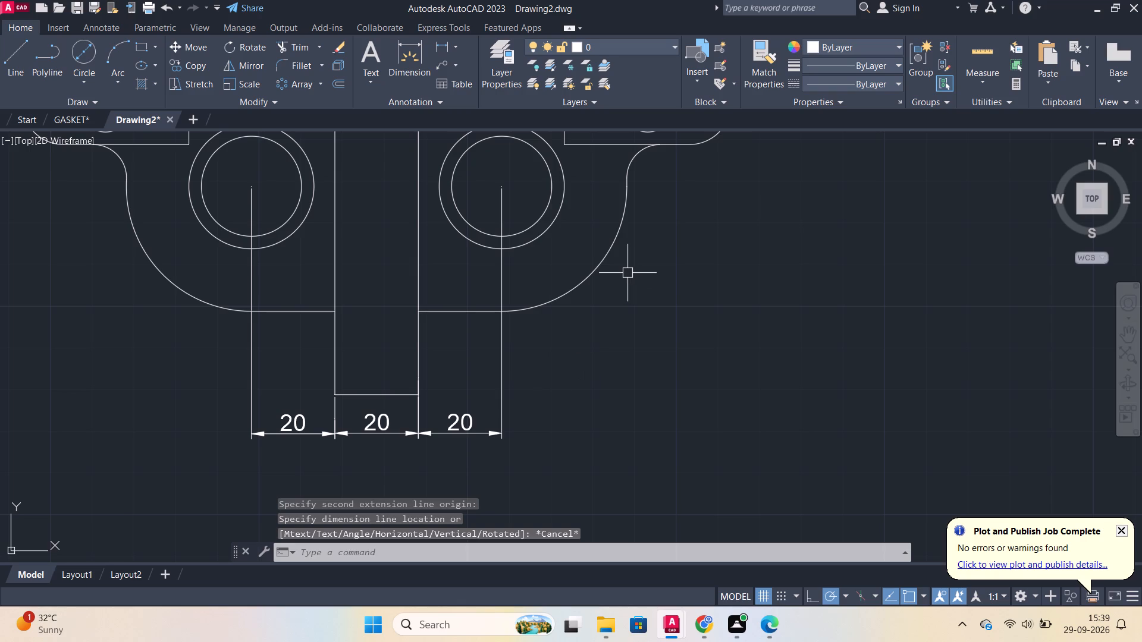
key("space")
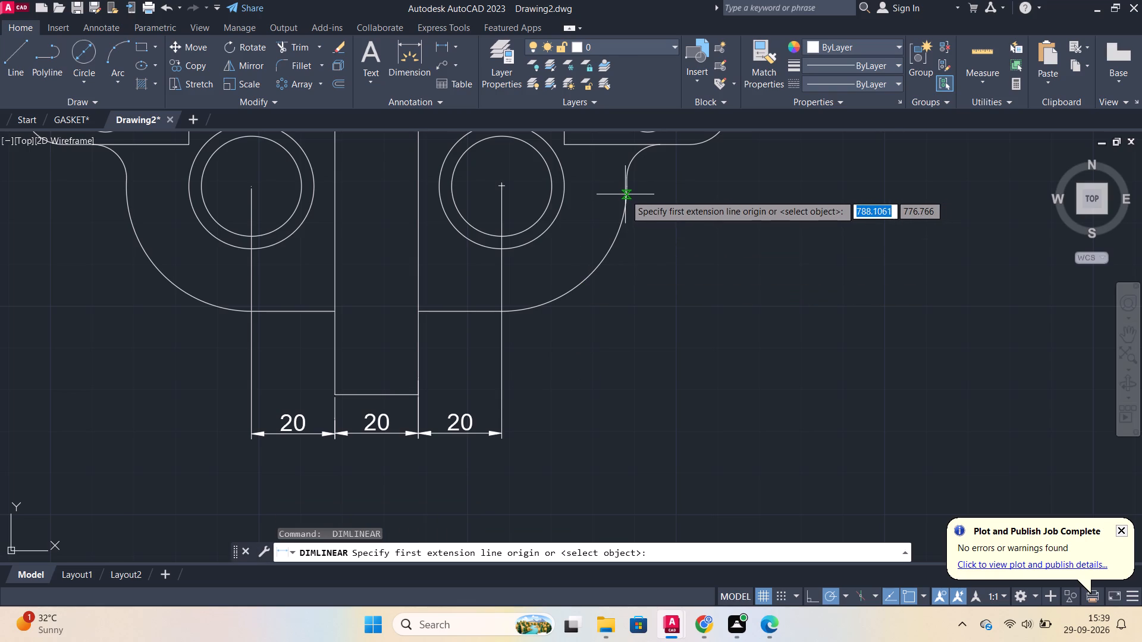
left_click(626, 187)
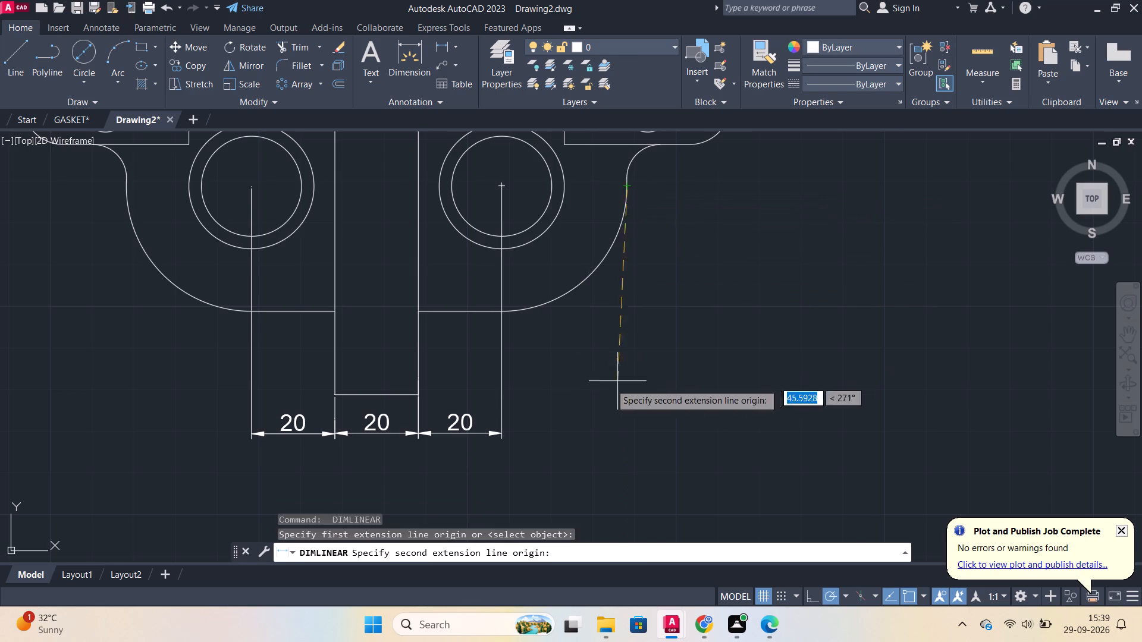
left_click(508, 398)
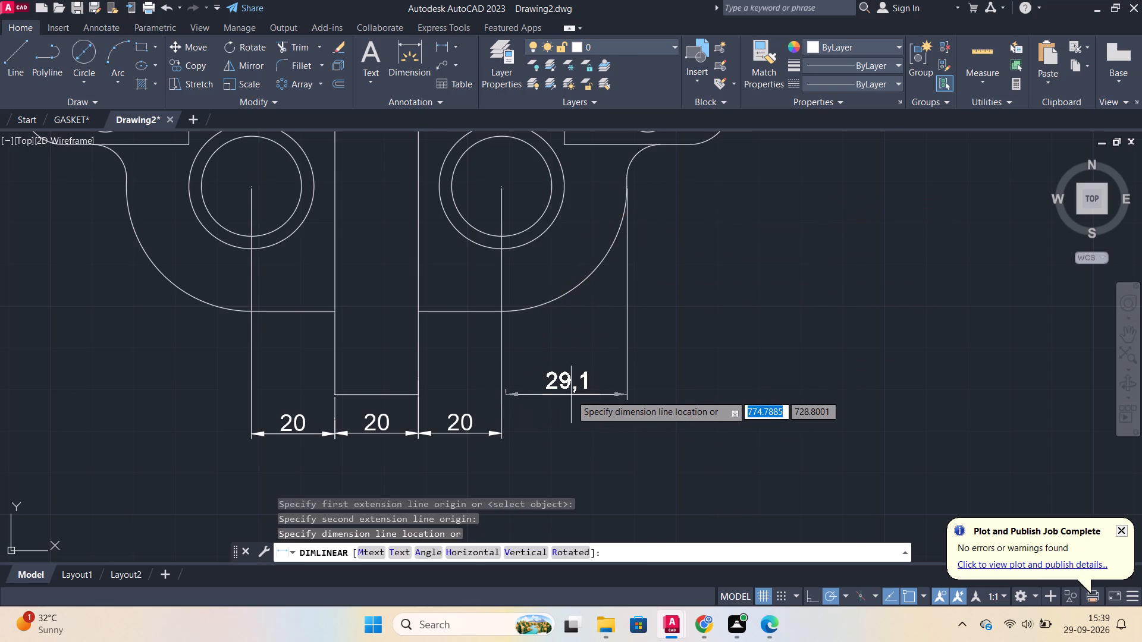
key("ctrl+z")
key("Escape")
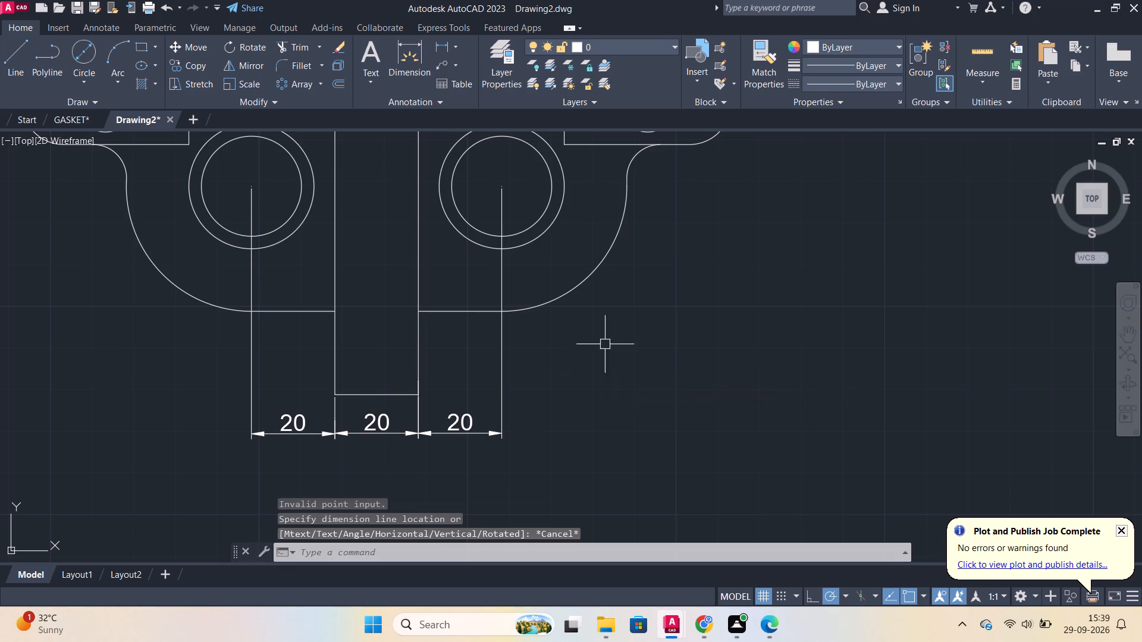
Add a horizontal linear dimension from the right lower arc's outer end to the right large circle's centre, in line with the bottom row.
key("space")
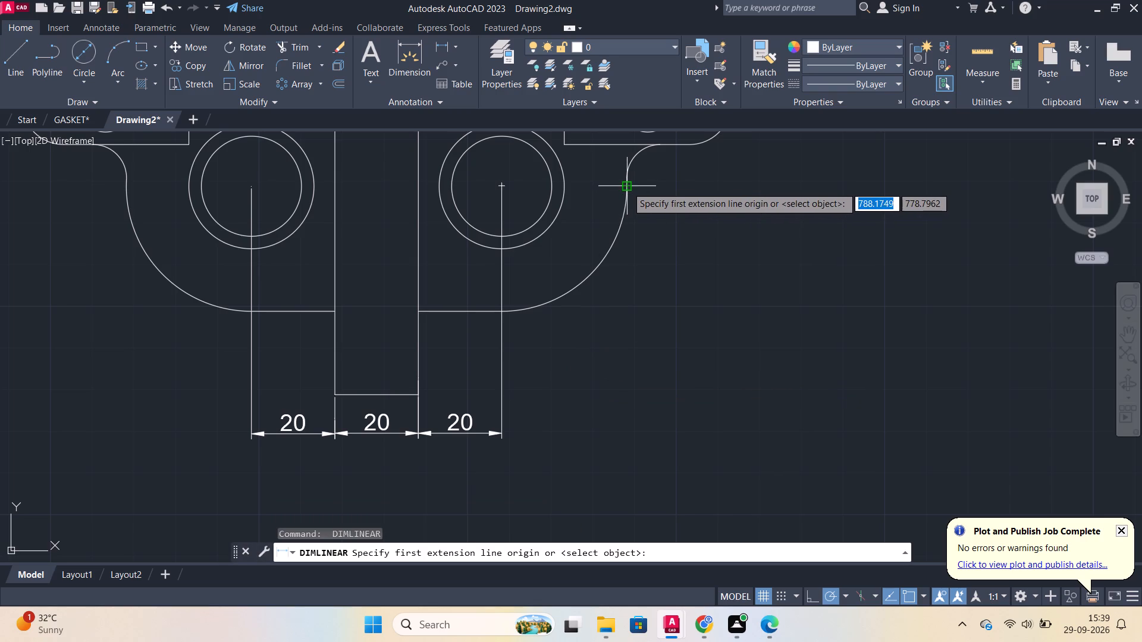
left_click(627, 187)
left_click(503, 364)
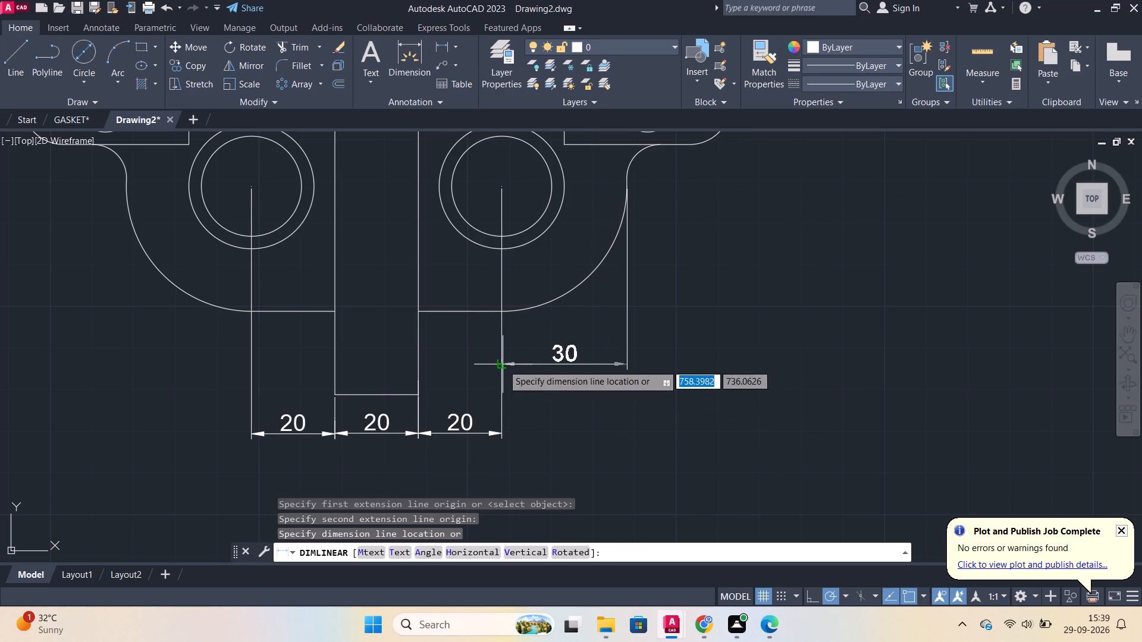
left_click(547, 433)
Add a vertical linear dimension from the right large circle's centre to the strip's bottom edge, placed to the right of the profile.
scroll(751, 354, "down", 1)
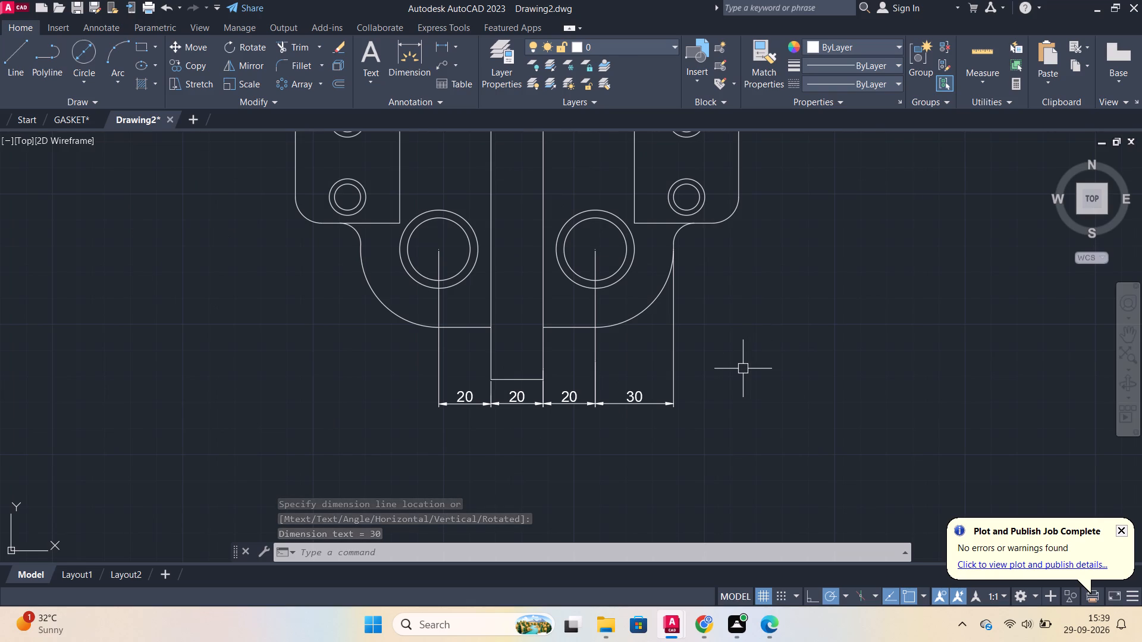
scroll(685, 363, "down", 1)
scroll(776, 341, "up", 2)
scroll(742, 325, "down", 1)
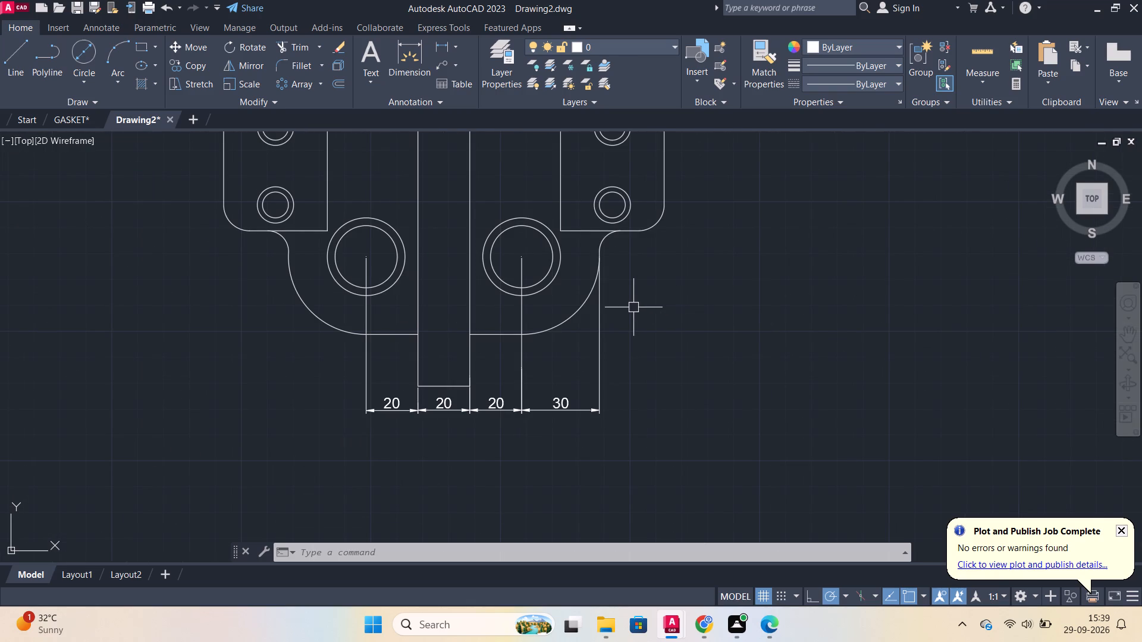
middle_click_drag(646, 278, 605, 333)
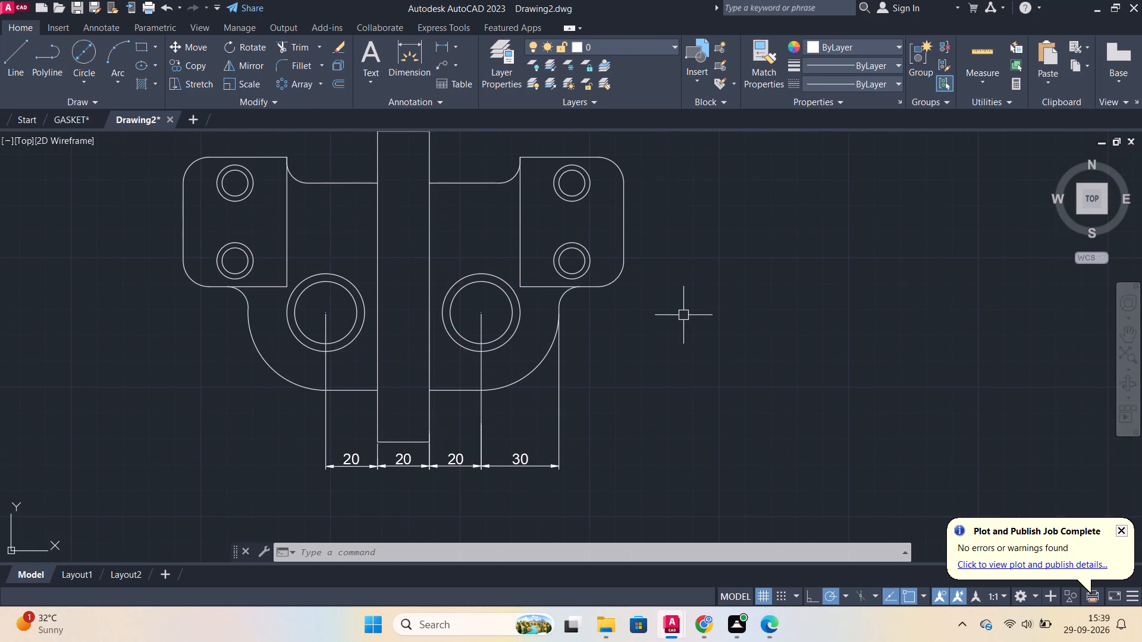
key("space")
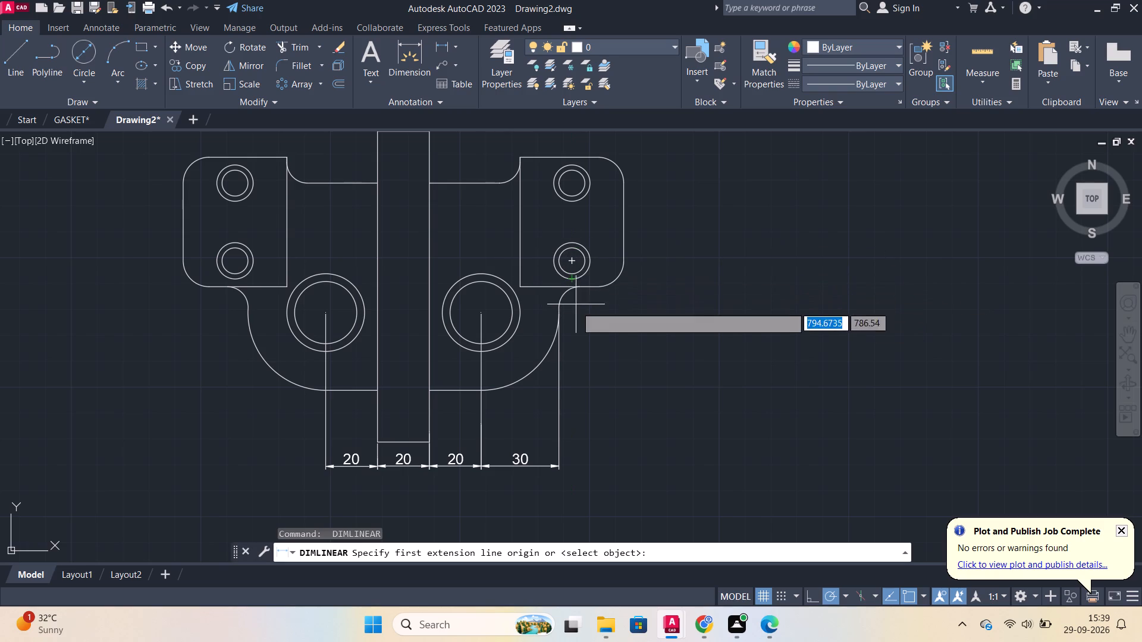
left_click(482, 314)
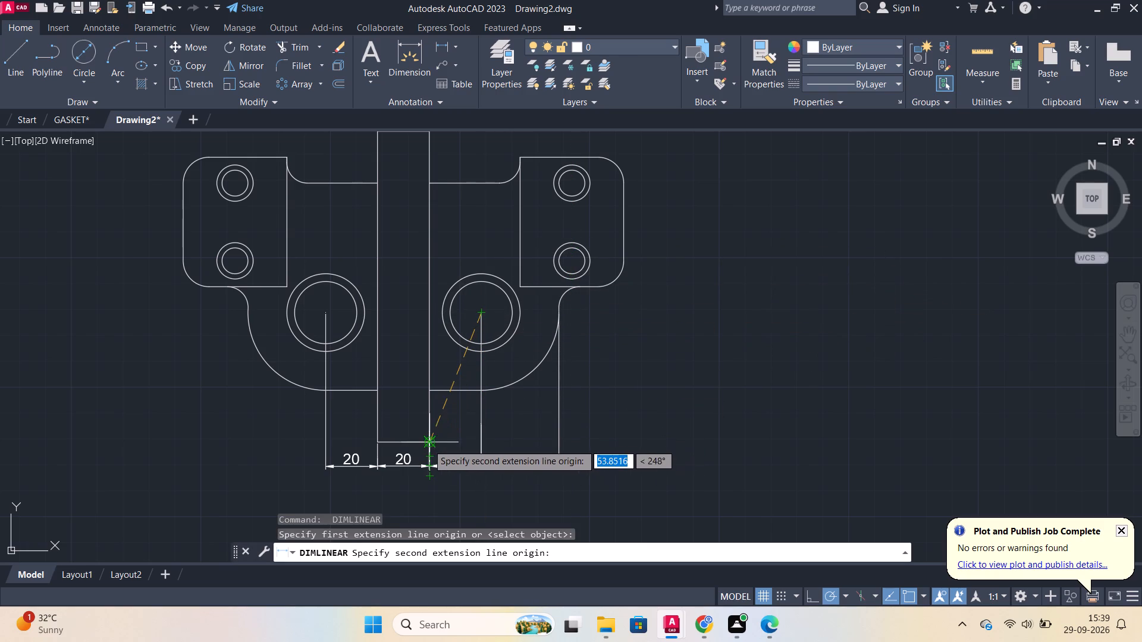
left_click(428, 444)
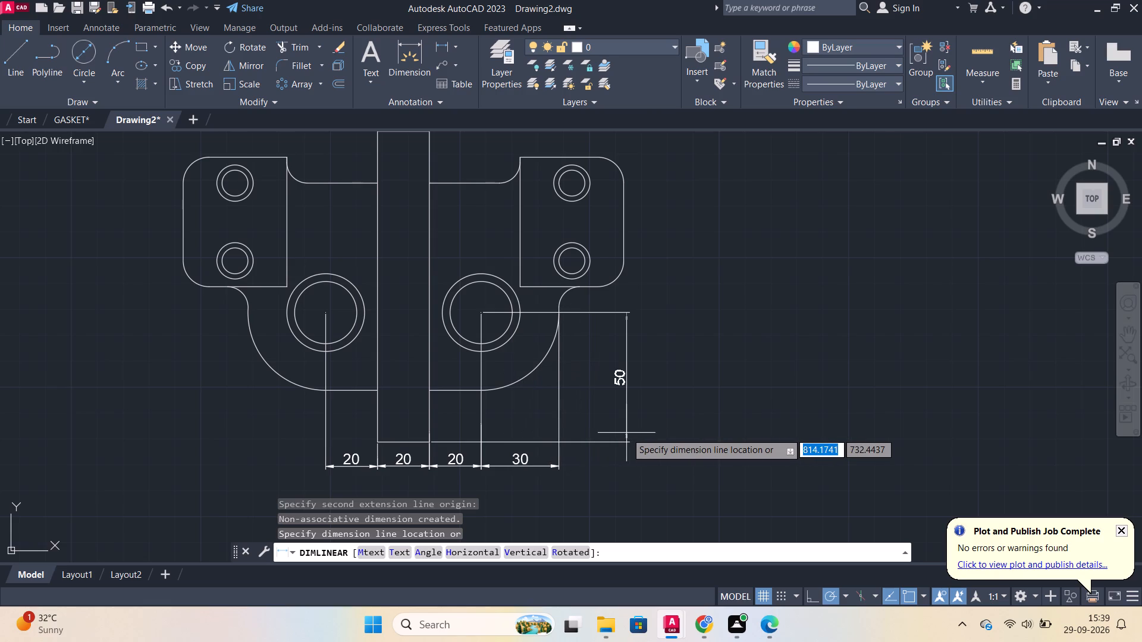
left_click(626, 433)
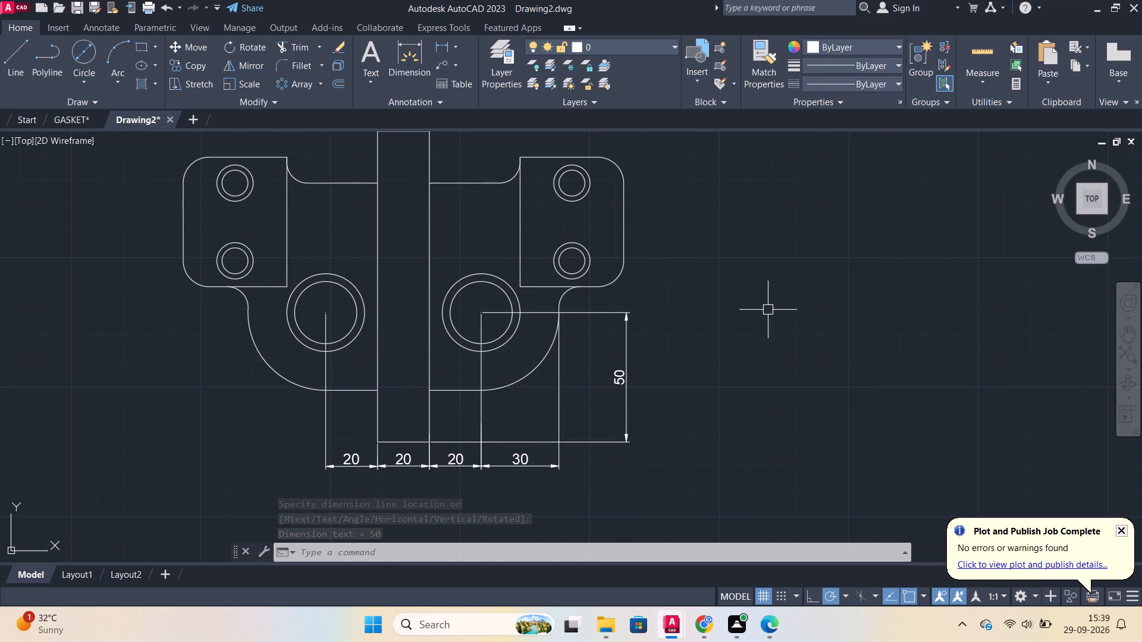
Add a vertical linear dimension from the body's lower right edge to the strip's bottom level, placed just inside the first vertical dimension.
key("space")
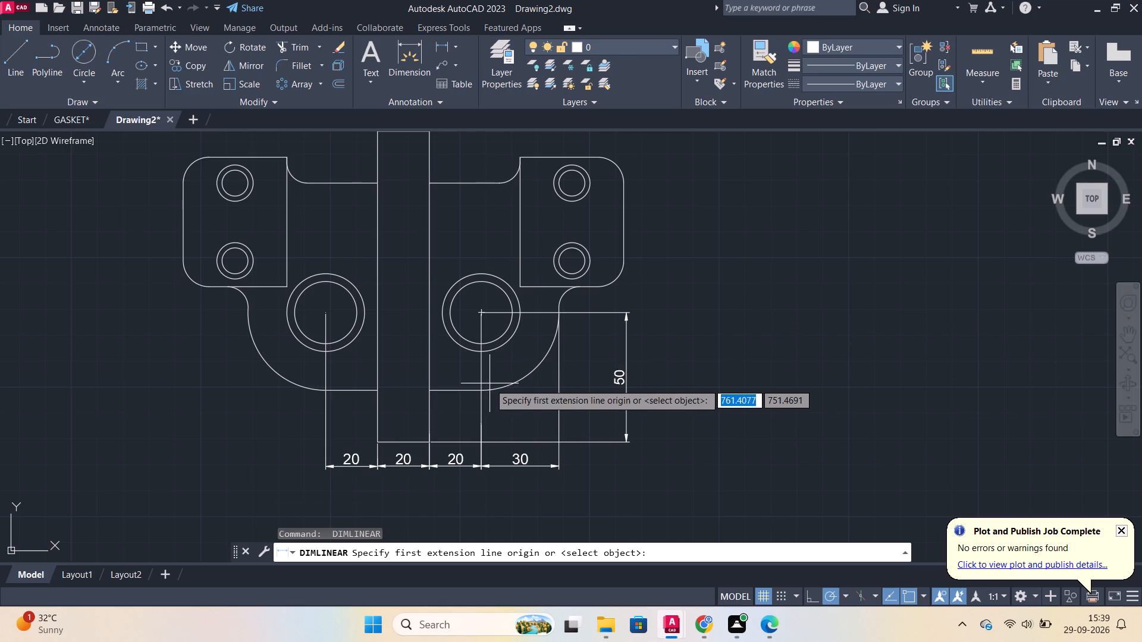
left_click(460, 389)
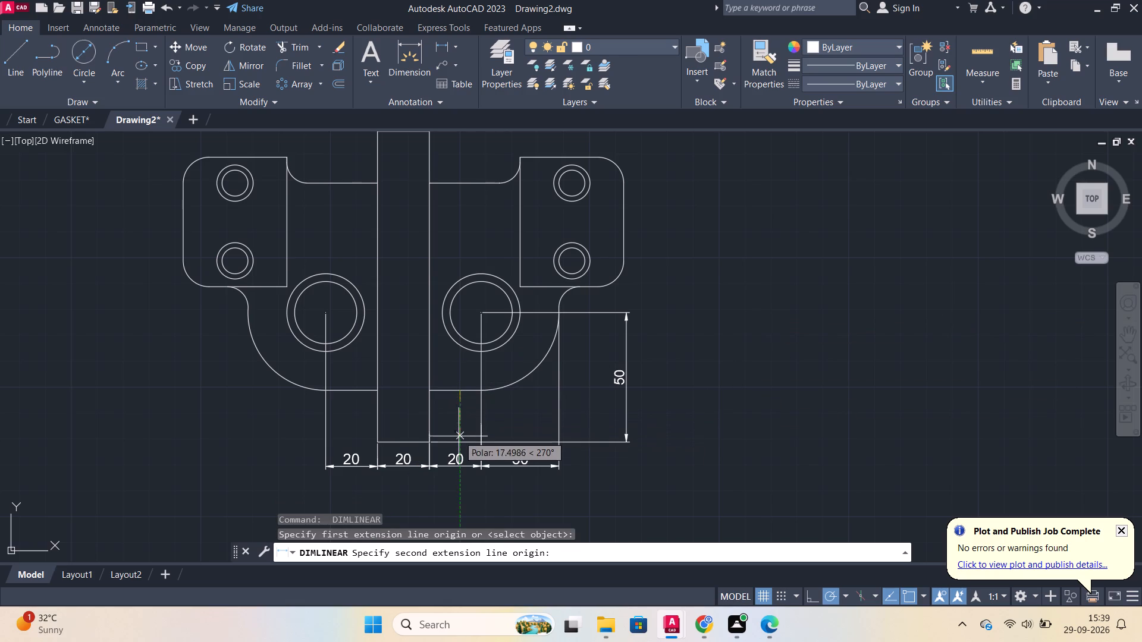
left_click(457, 440)
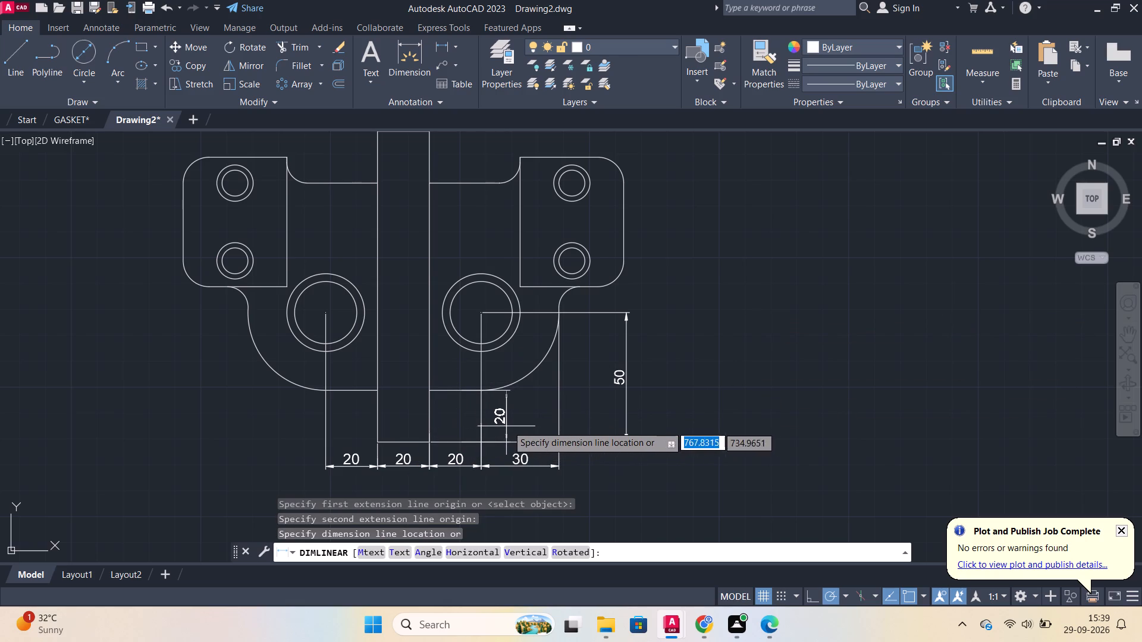
left_click(597, 423)
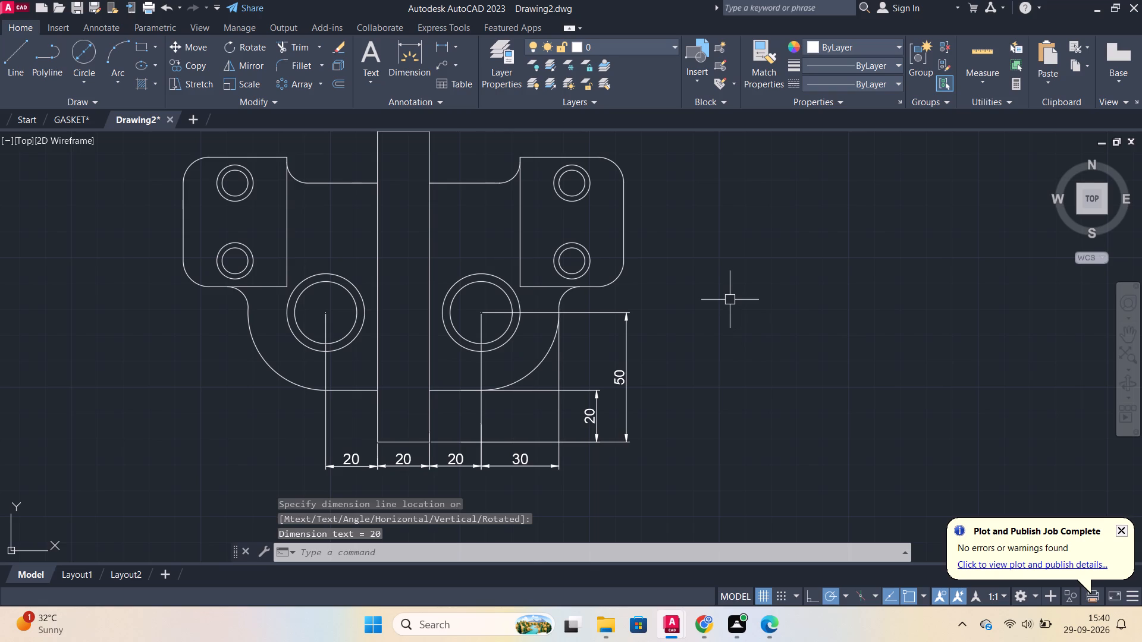
Add a vertical linear dimension from the right plate's lower small circle centre to the plate's bottom edge, placed just outside the plate.
scroll(701, 286, "down", 1)
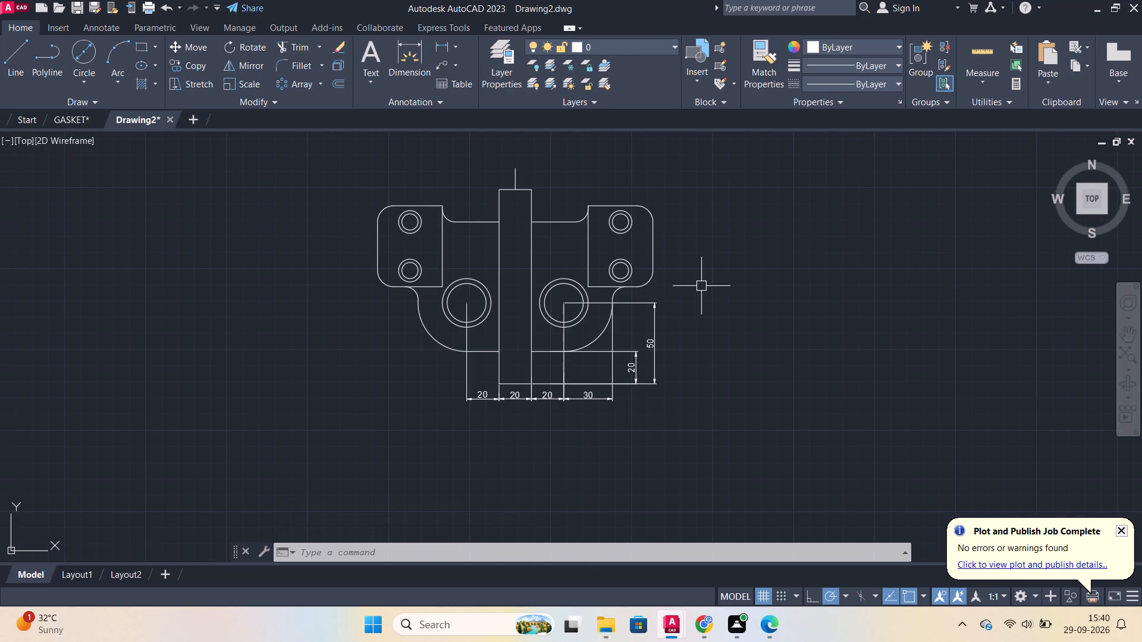
scroll(688, 279, "up", 1)
scroll(727, 264, "down", 1)
middle_click_drag(727, 268, 723, 325)
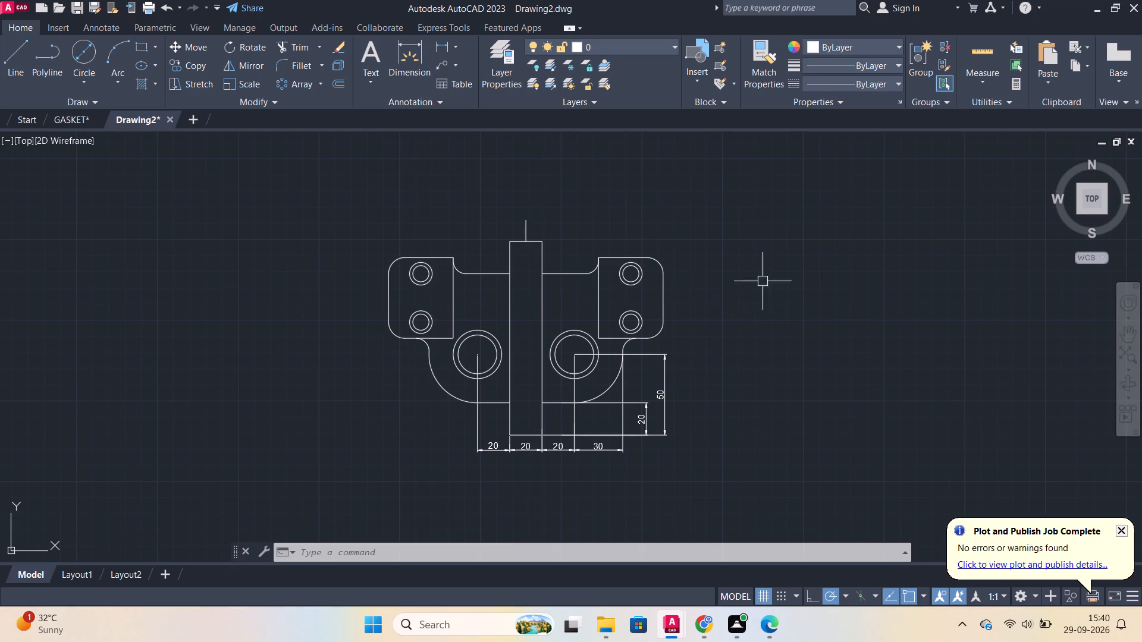
left_click(436, 45)
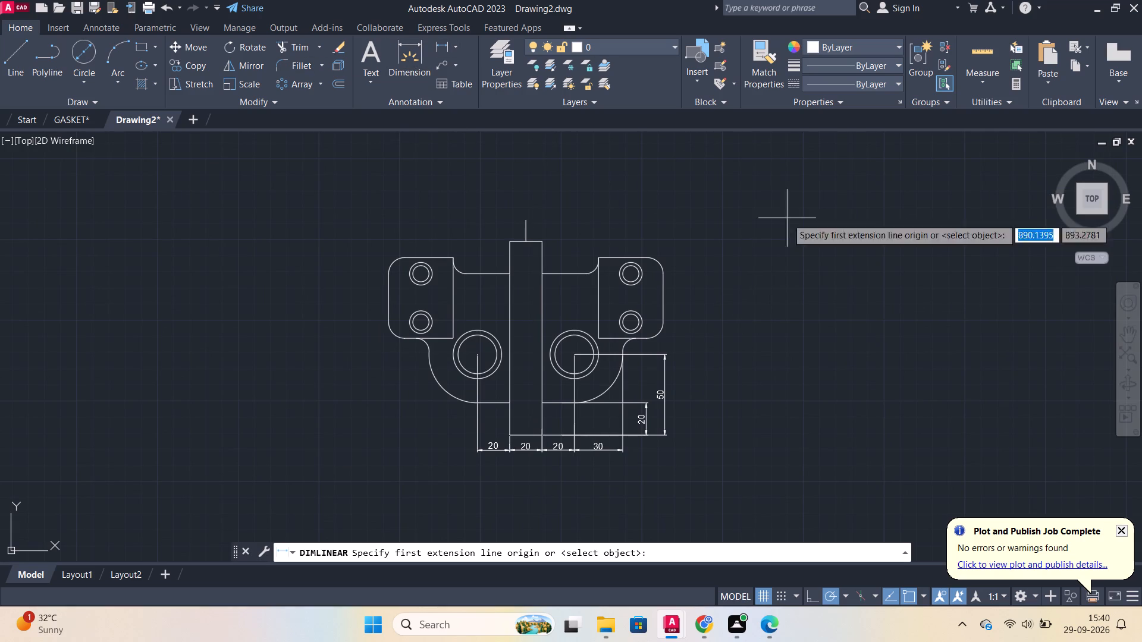
scroll(776, 256, "up", 1)
middle_click_drag(740, 274, 623, 288)
middle_click_drag(608, 307, 613, 280)
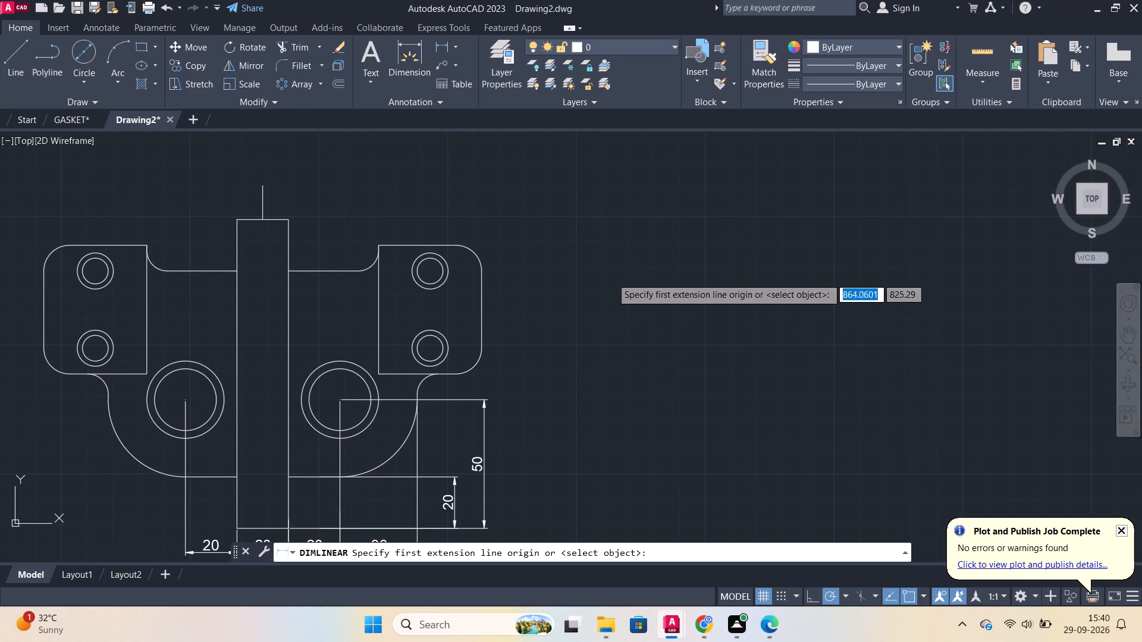
middle_click_drag(662, 393, 657, 310)
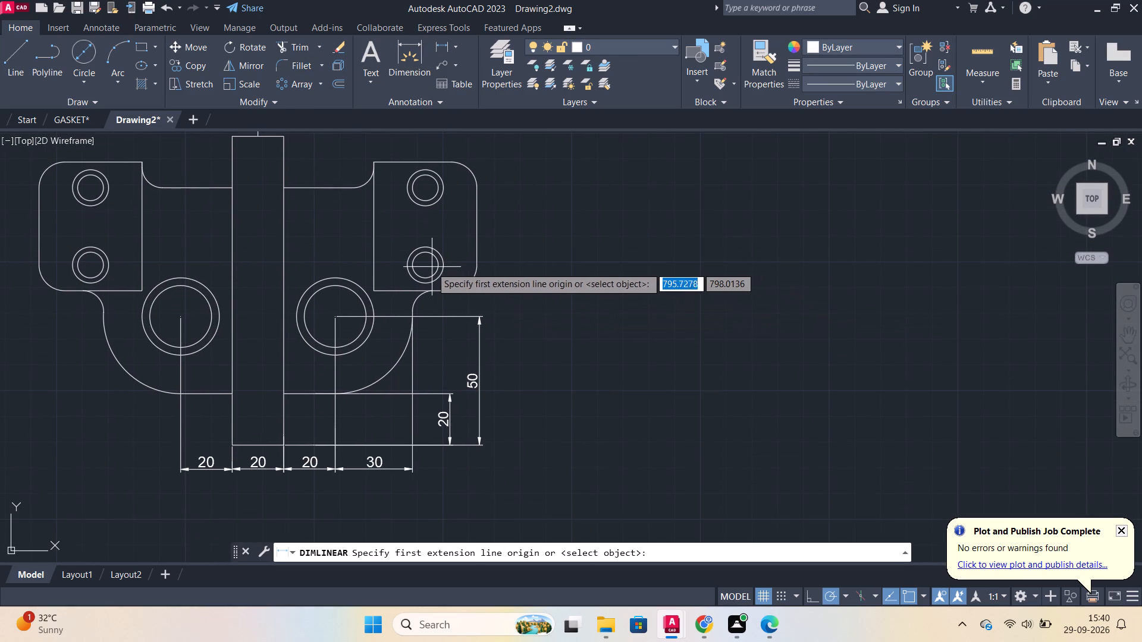
left_click(423, 265)
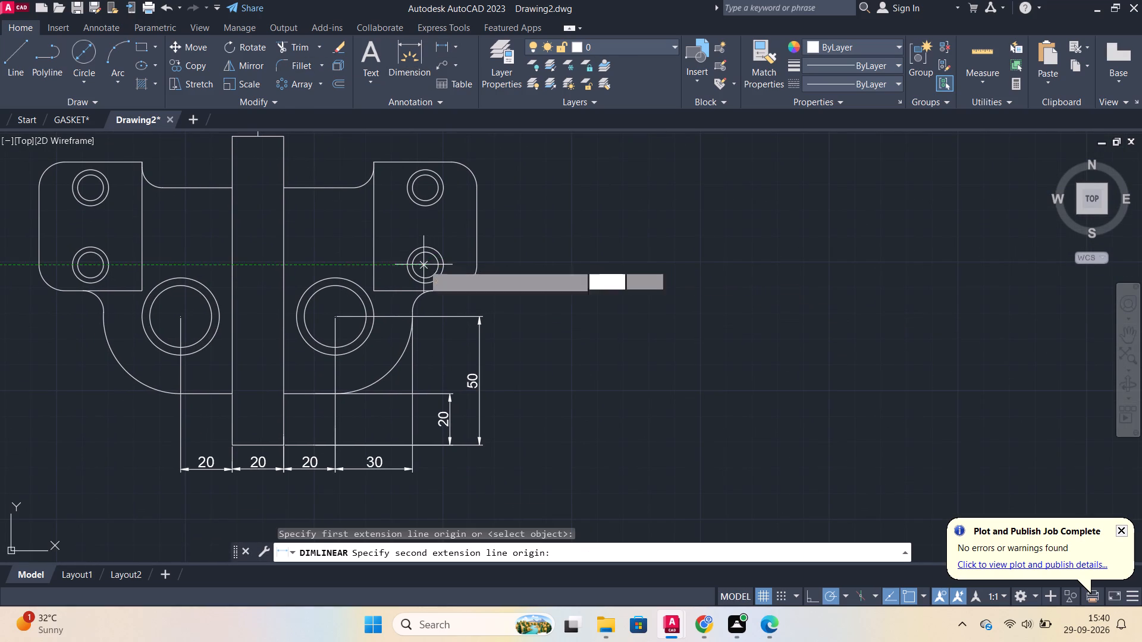
left_click(443, 292)
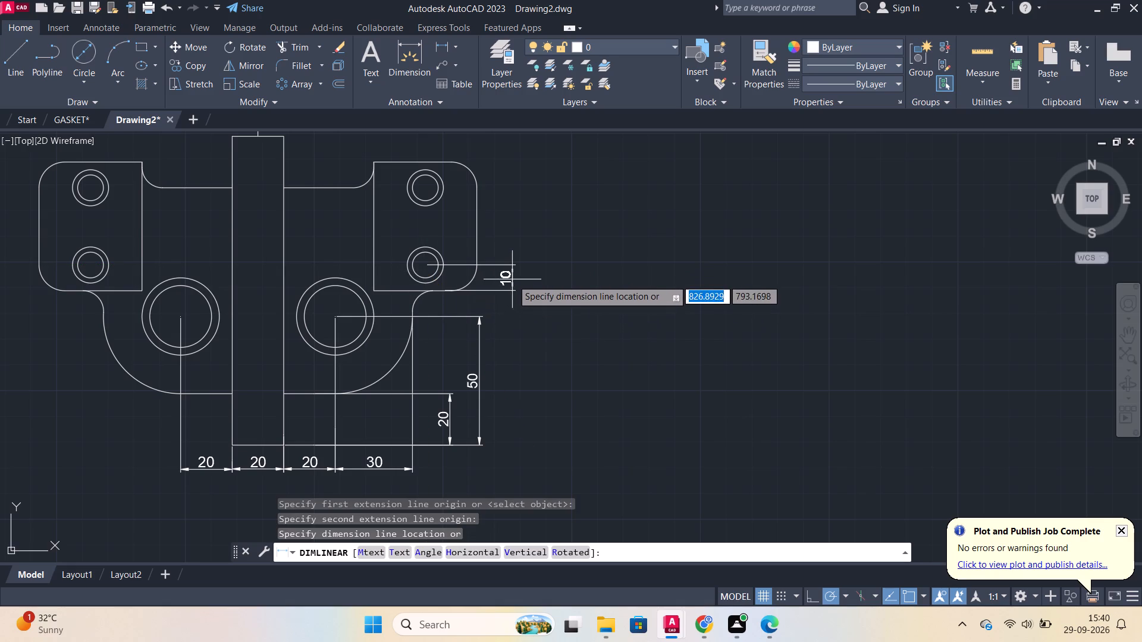
left_click(514, 288)
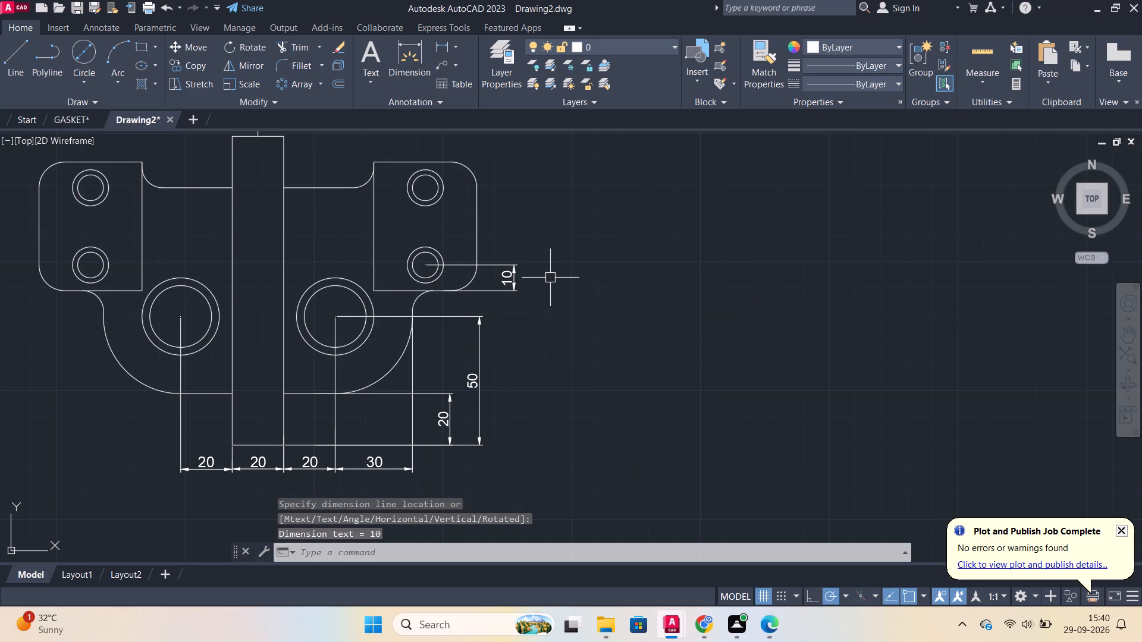
Add a vertical linear dimension between the centres of the right plate's two small circles, in line with the dimension below it.
key("space")
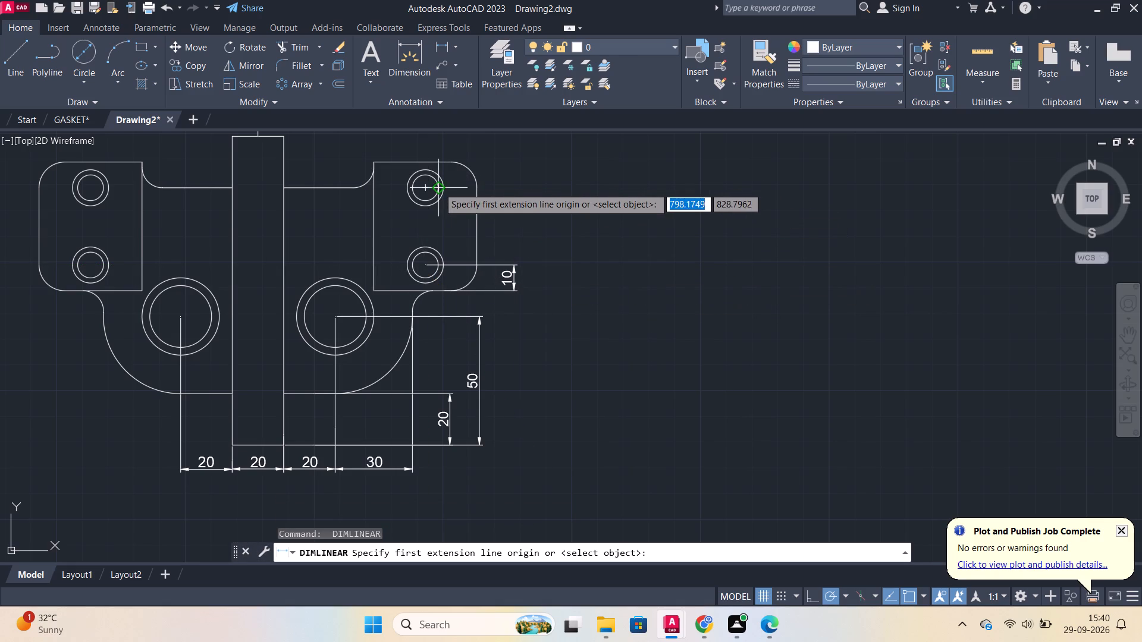
left_click(423, 188)
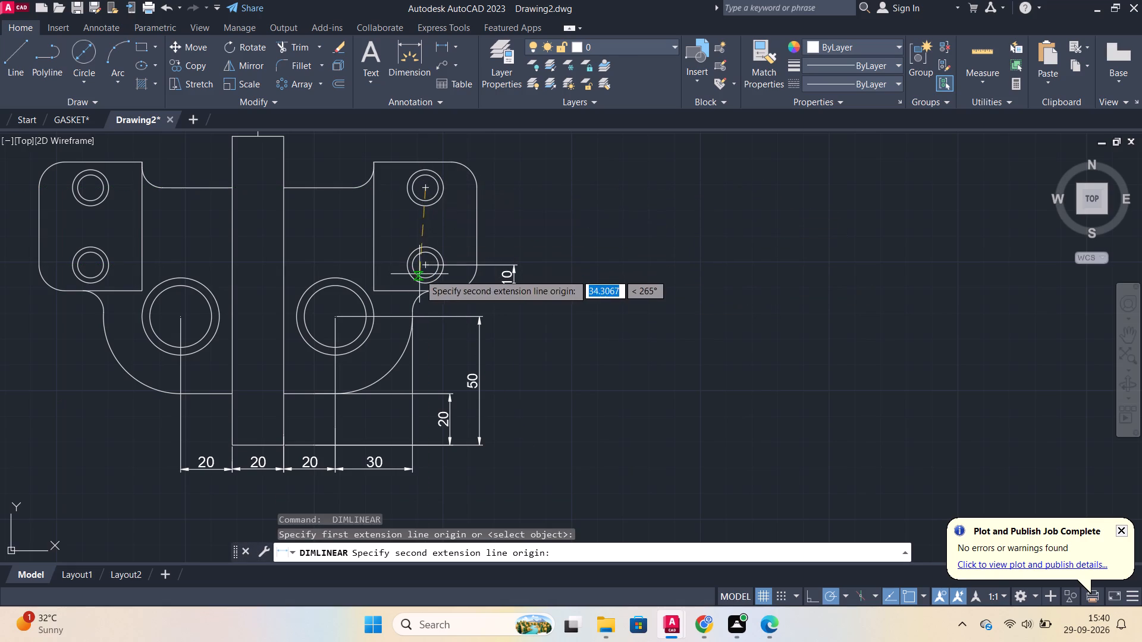
left_click(426, 267)
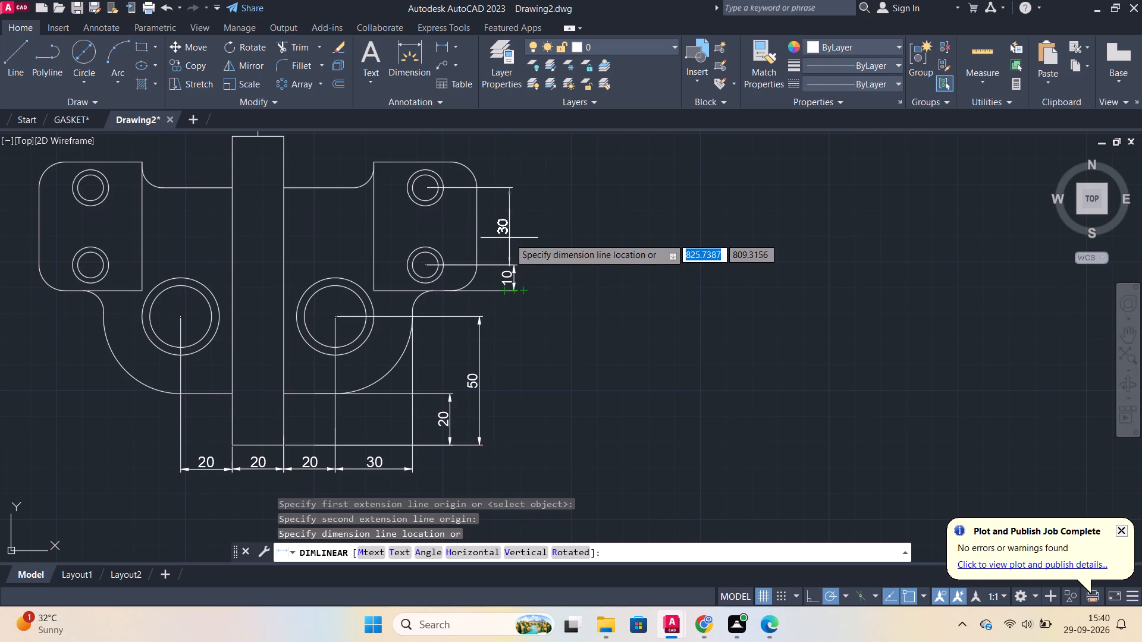
left_click(514, 239)
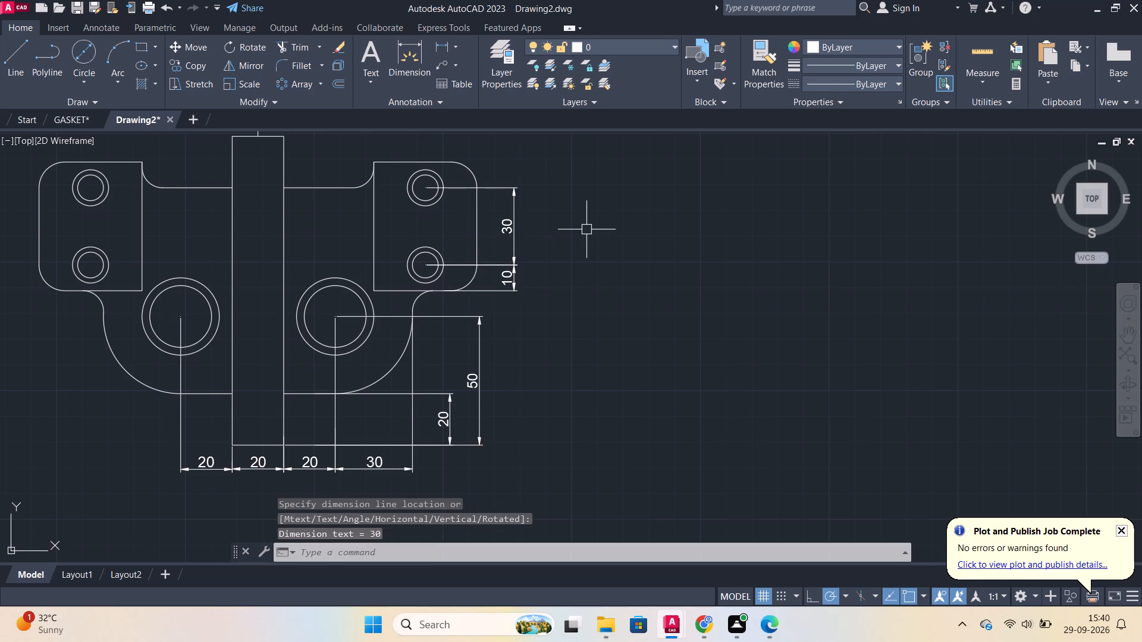
Add a vertical linear dimension for the right plate's full height, placed outside the small-circle dimensions.
left_click(586, 228)
key("space")
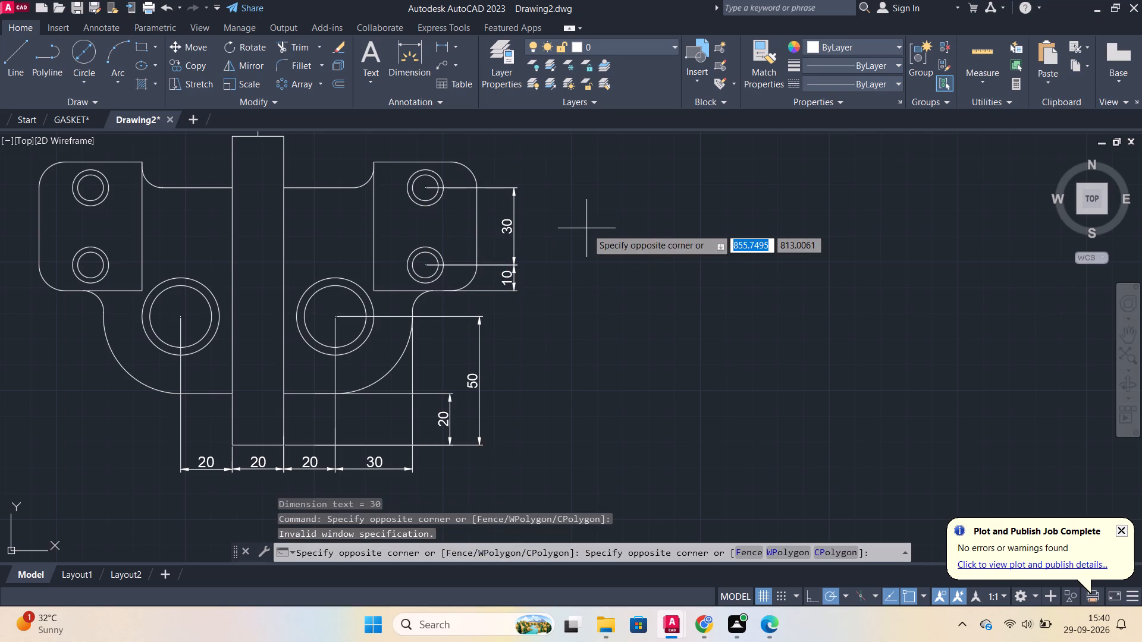
left_click(574, 144)
key("space")
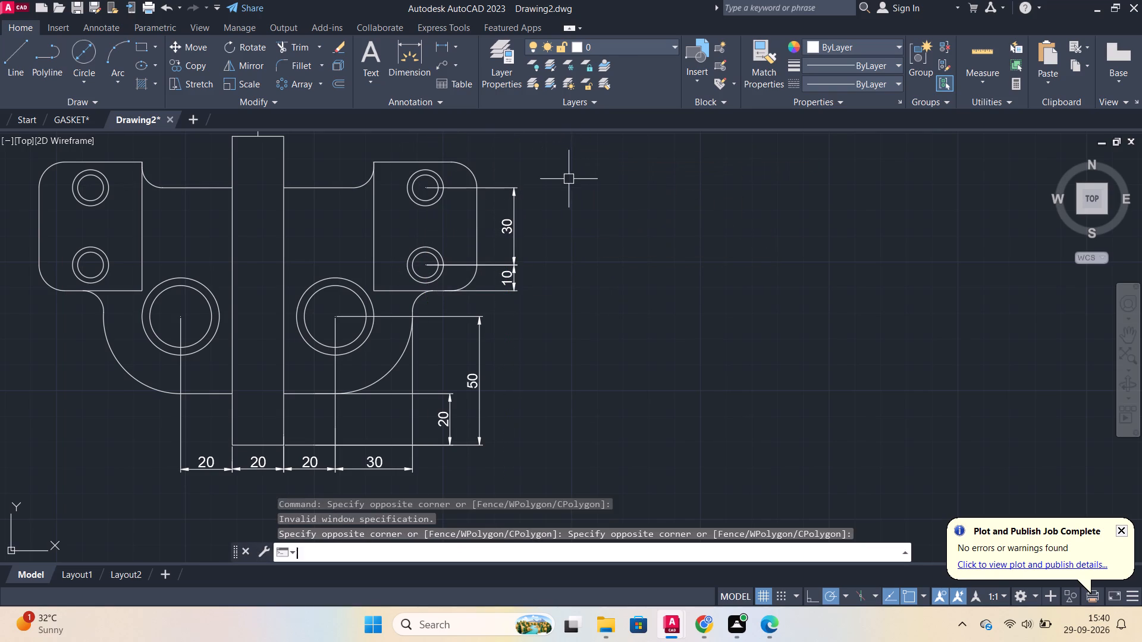
left_click(428, 163)
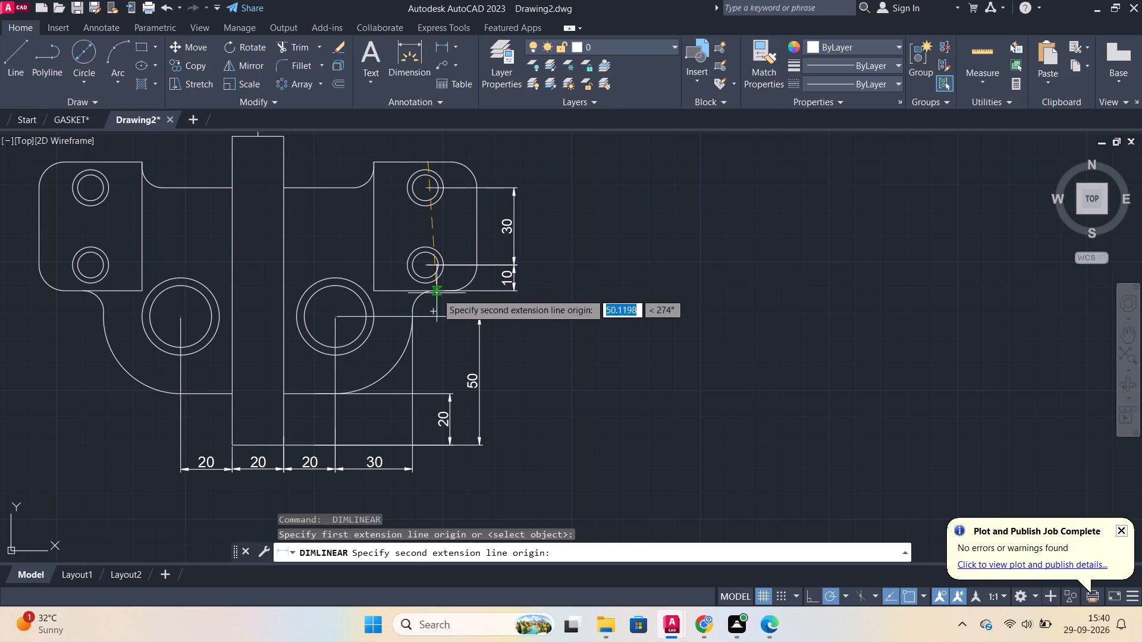
left_click(438, 293)
left_click(552, 269)
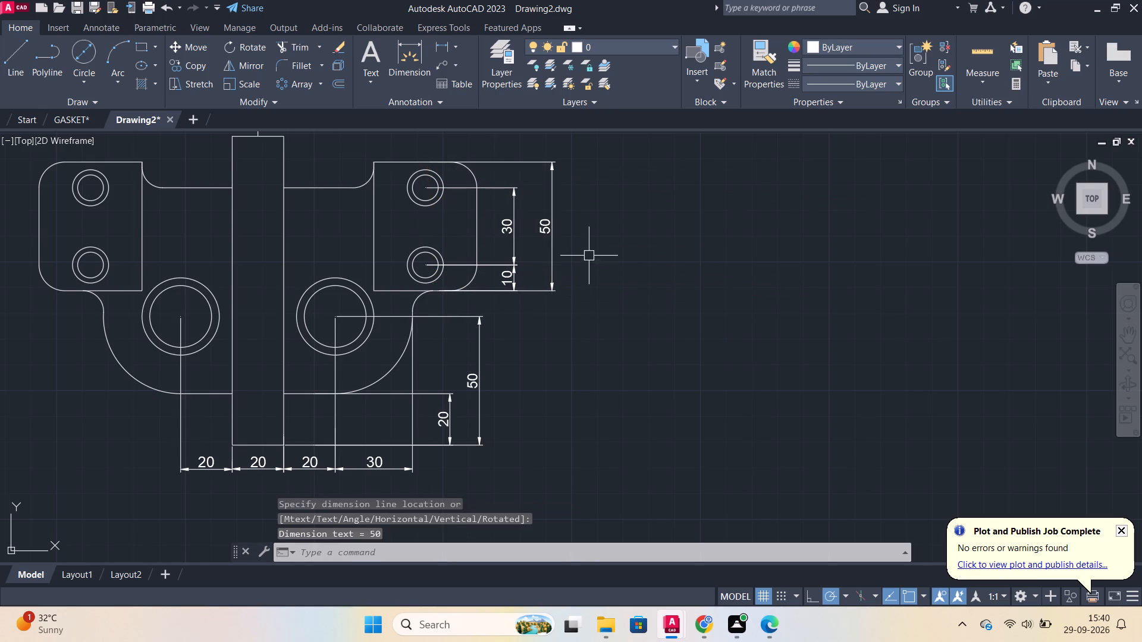
Add a vertical linear dimension for the central strip's full height, placed outermost to the right of the profile.
middle_click_drag(589, 255, 576, 295)
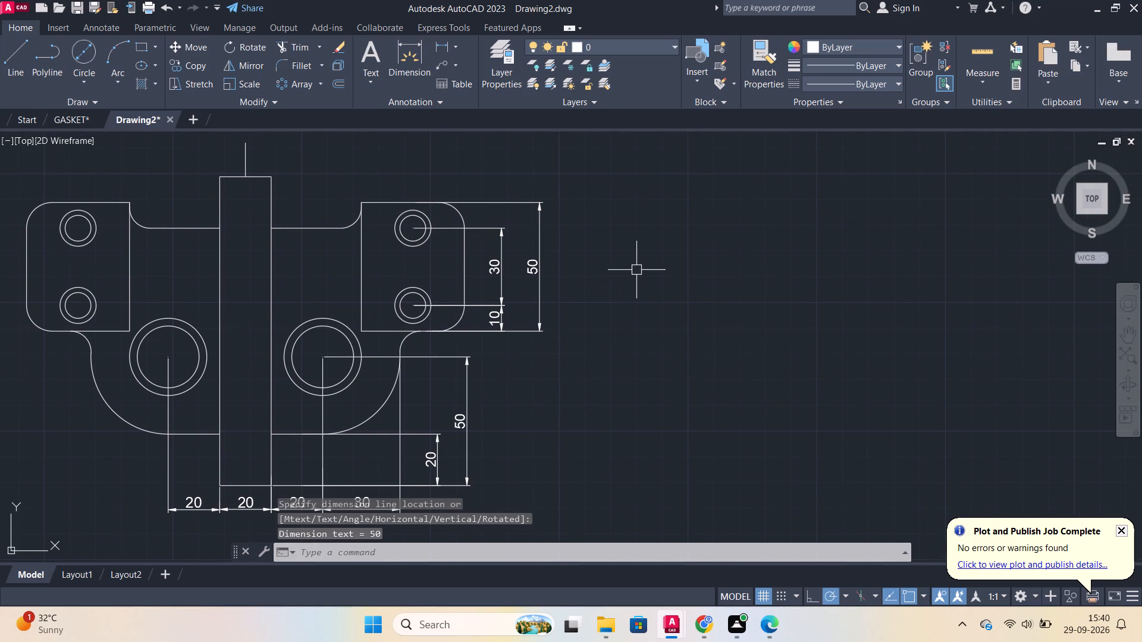
key("space")
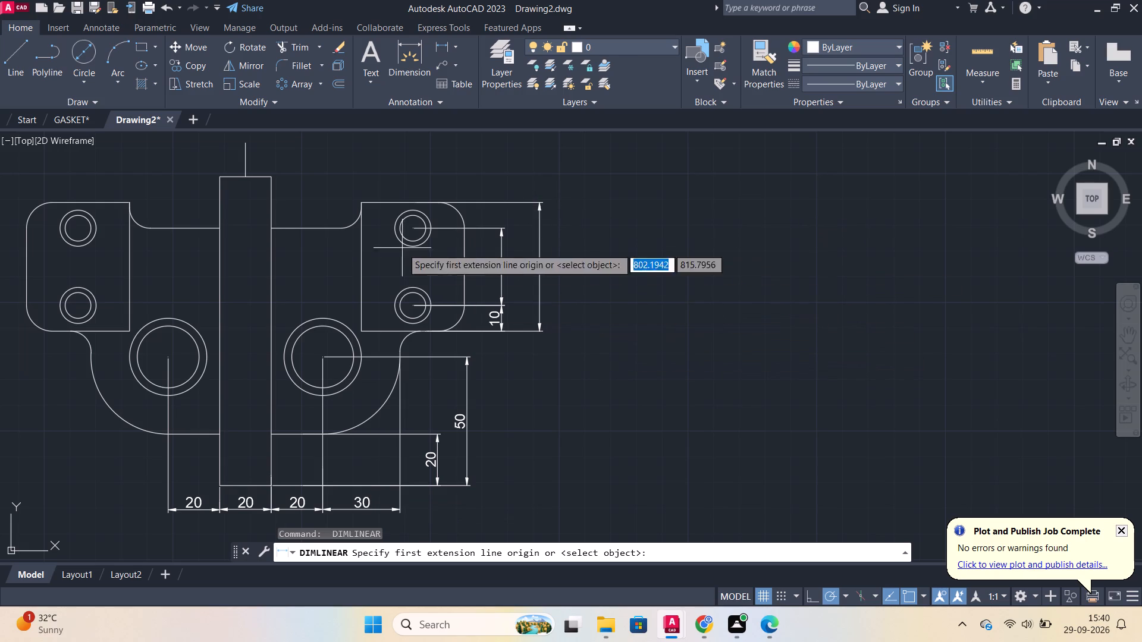
left_click(247, 175)
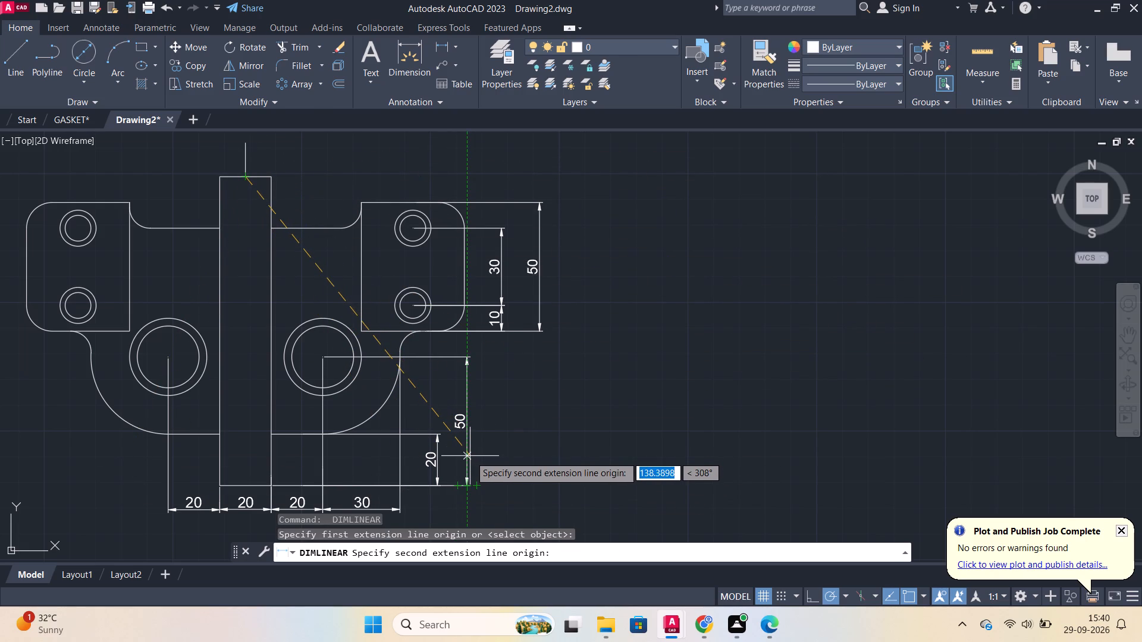
left_click(419, 489)
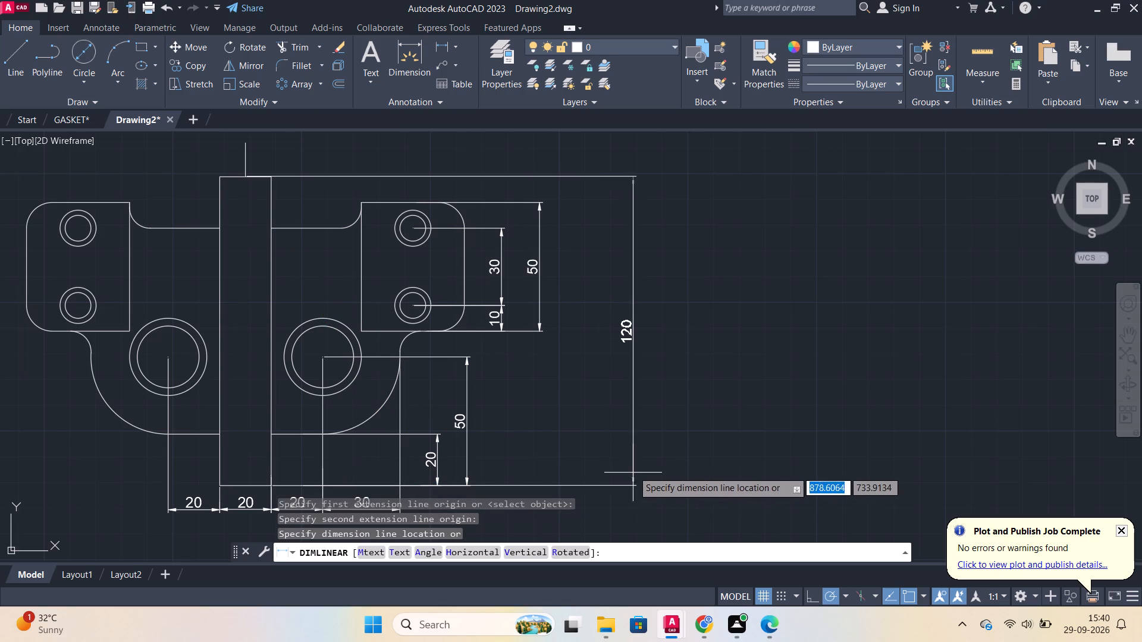
left_click(572, 465)
Add a horizontal linear dimension for the left plate's width, placed above the profile.
scroll(647, 388, "down", 1)
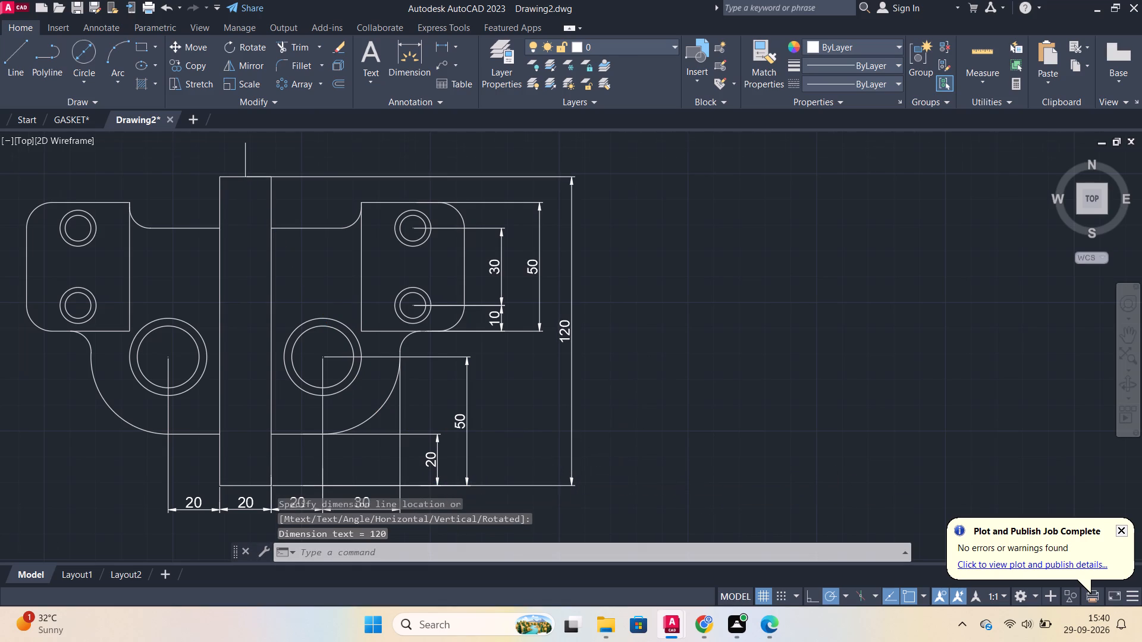
middle_click(635, 380)
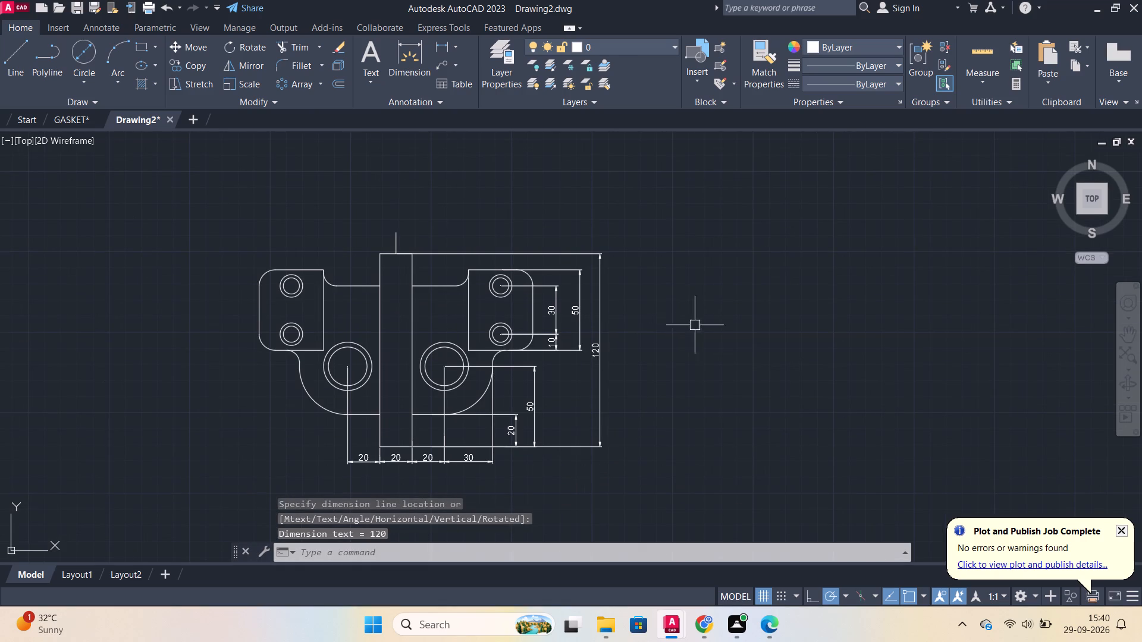
scroll(679, 332, "up", 1)
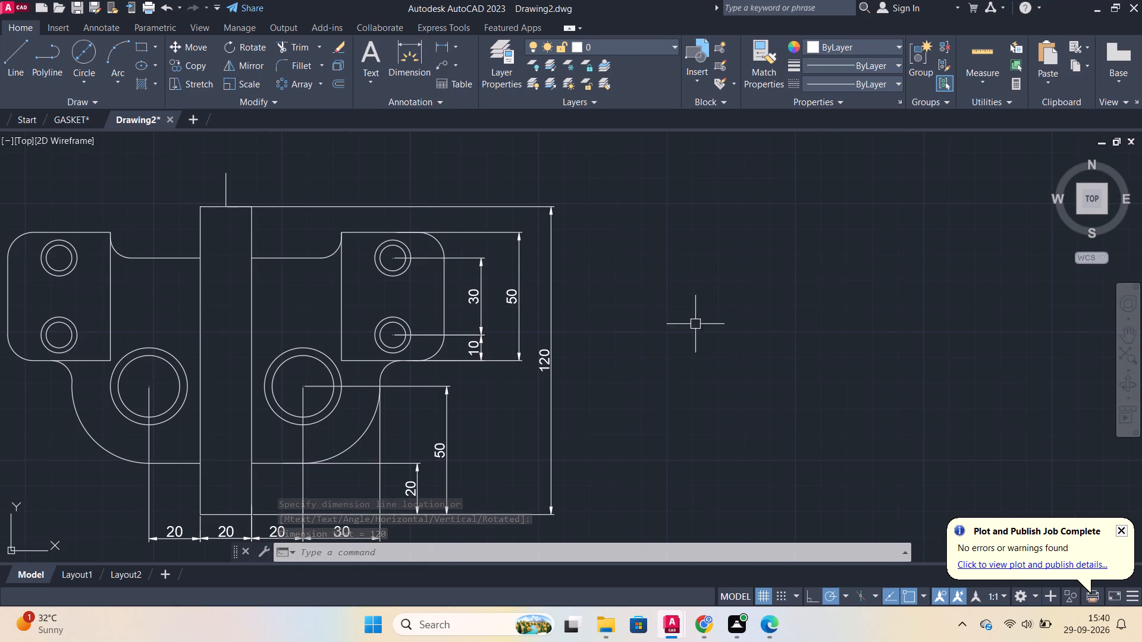
middle_click_drag(667, 342, 714, 303)
middle_click_drag(716, 303, 822, 272)
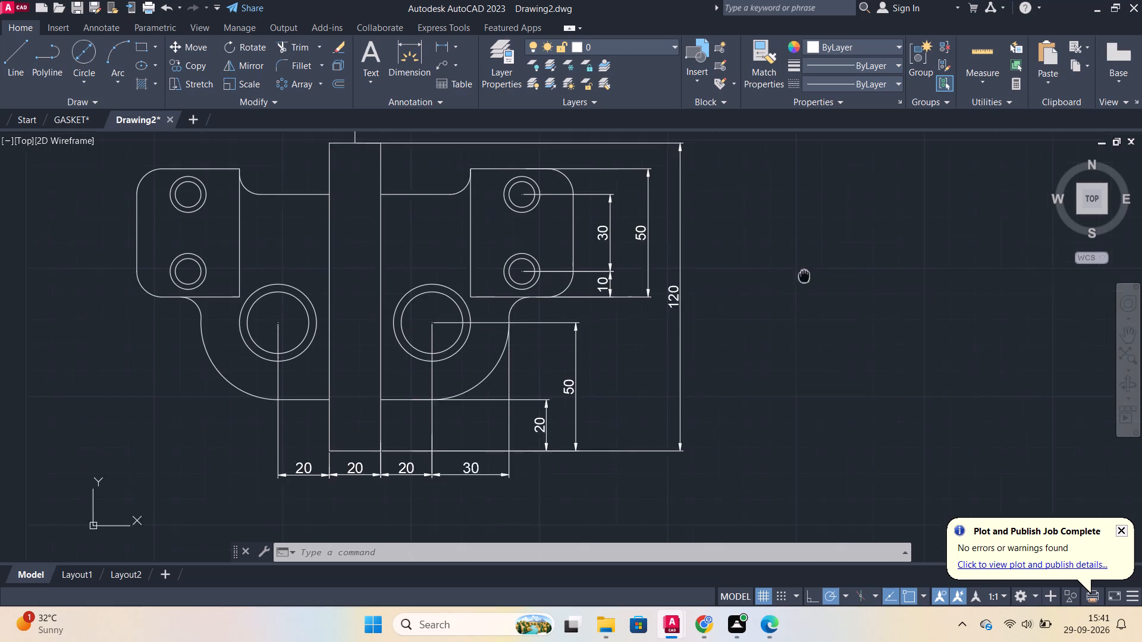
middle_click_drag(822, 272, 848, 263)
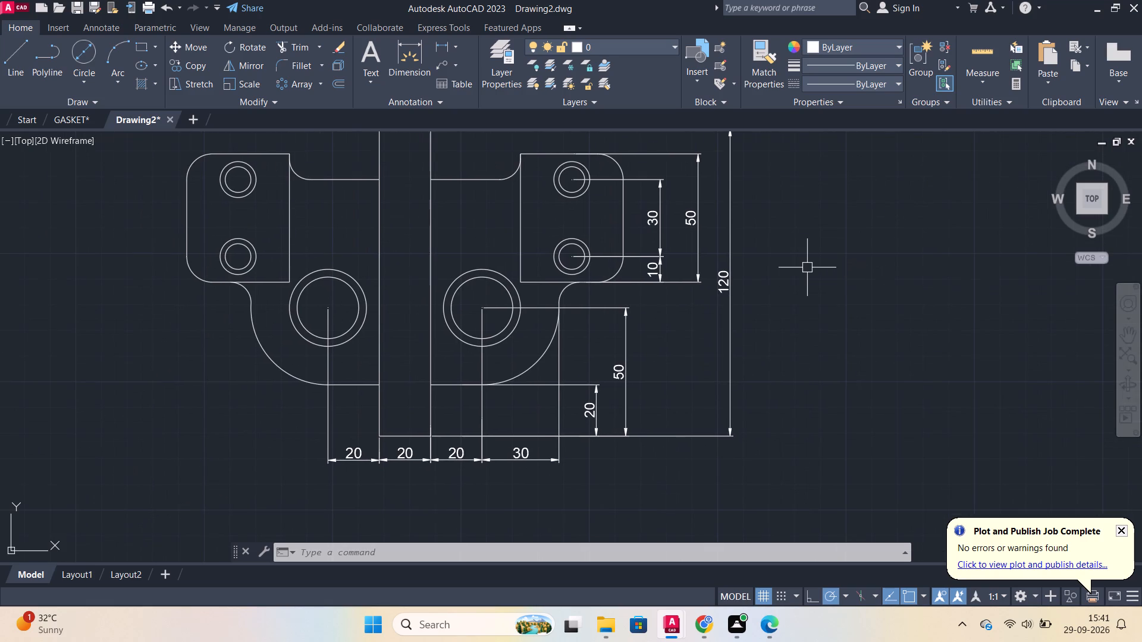
middle_click_drag(815, 239, 827, 324)
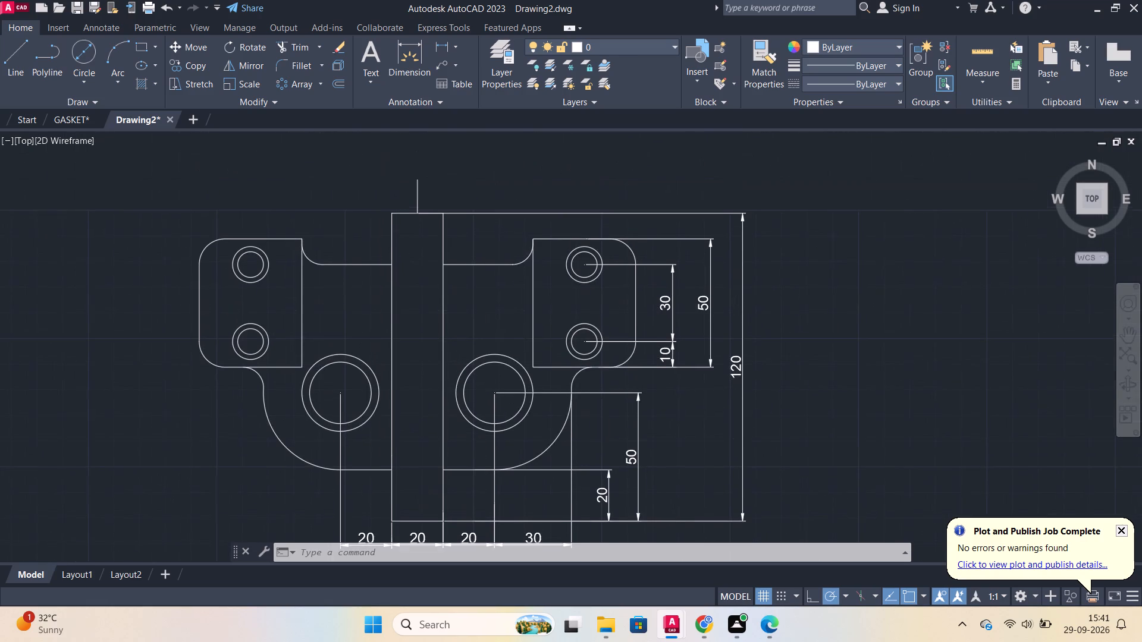
middle_click_drag(827, 324, 826, 324)
left_click(439, 51)
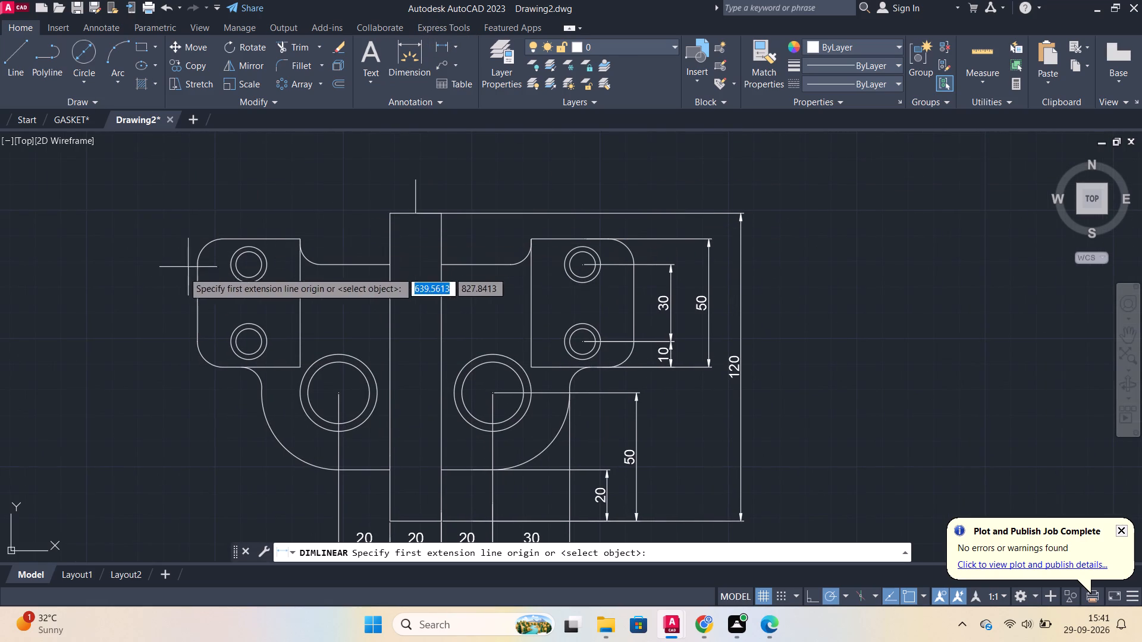
left_click(196, 287)
left_click(298, 290)
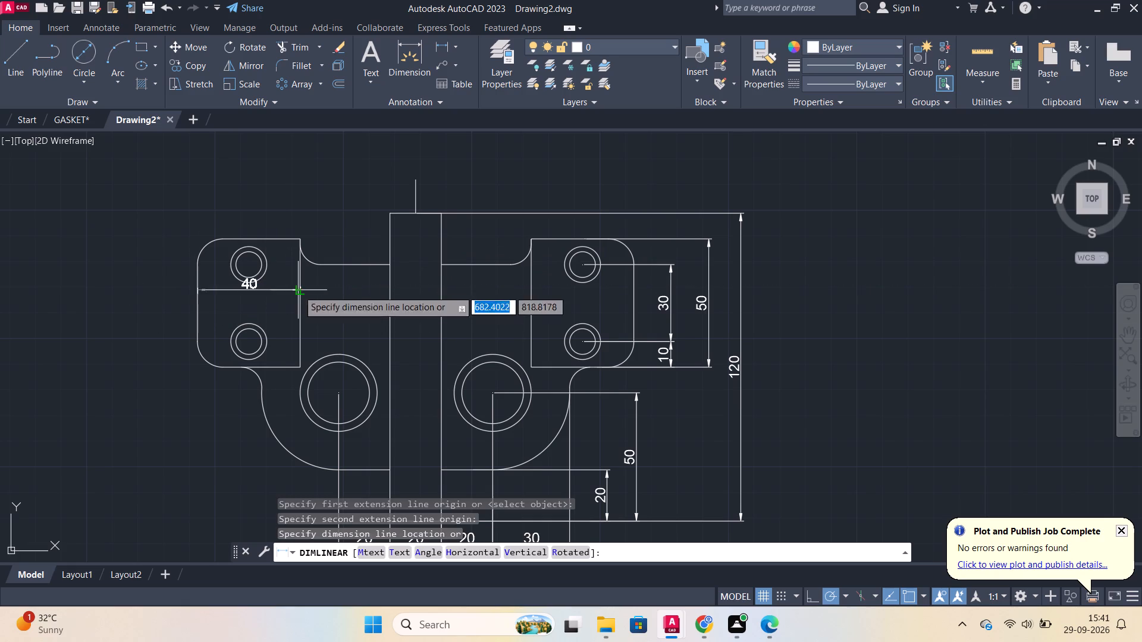
left_click(293, 165)
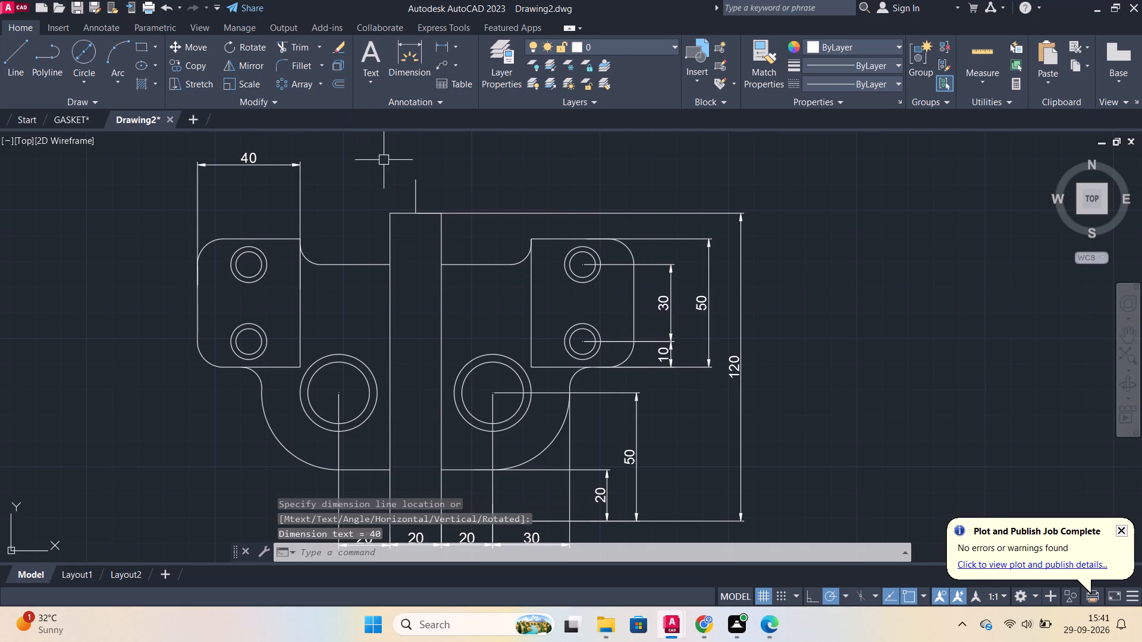
Add a horizontal linear dimension from the strip's upper left corner to the left plate's inner edge, in line with the plate-width dimension.
left_click(437, 43)
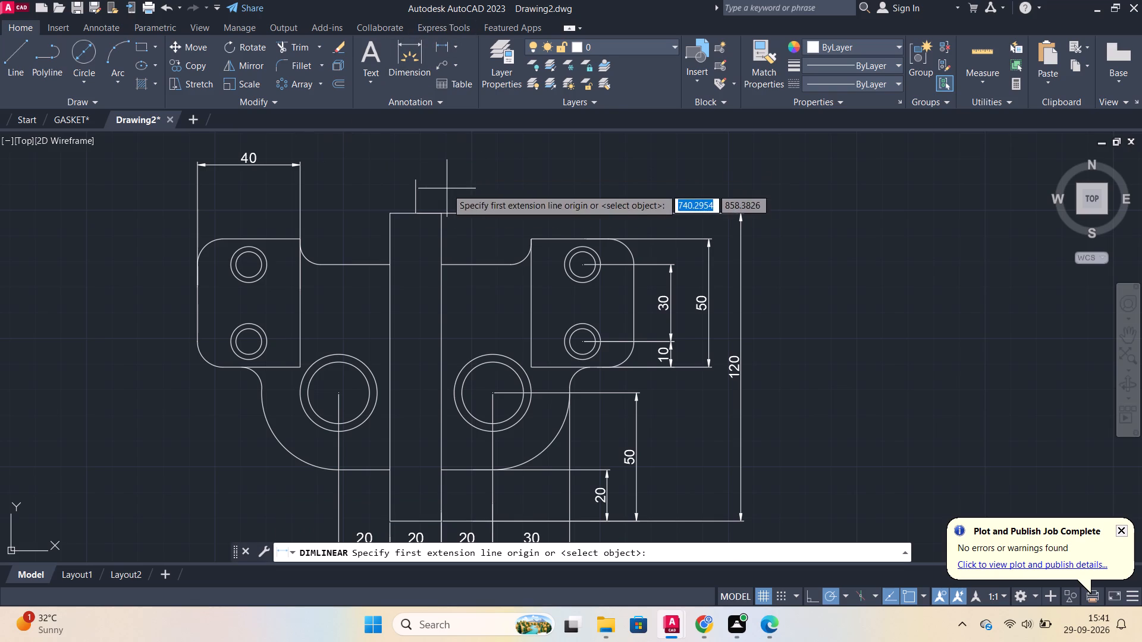
left_click(390, 215)
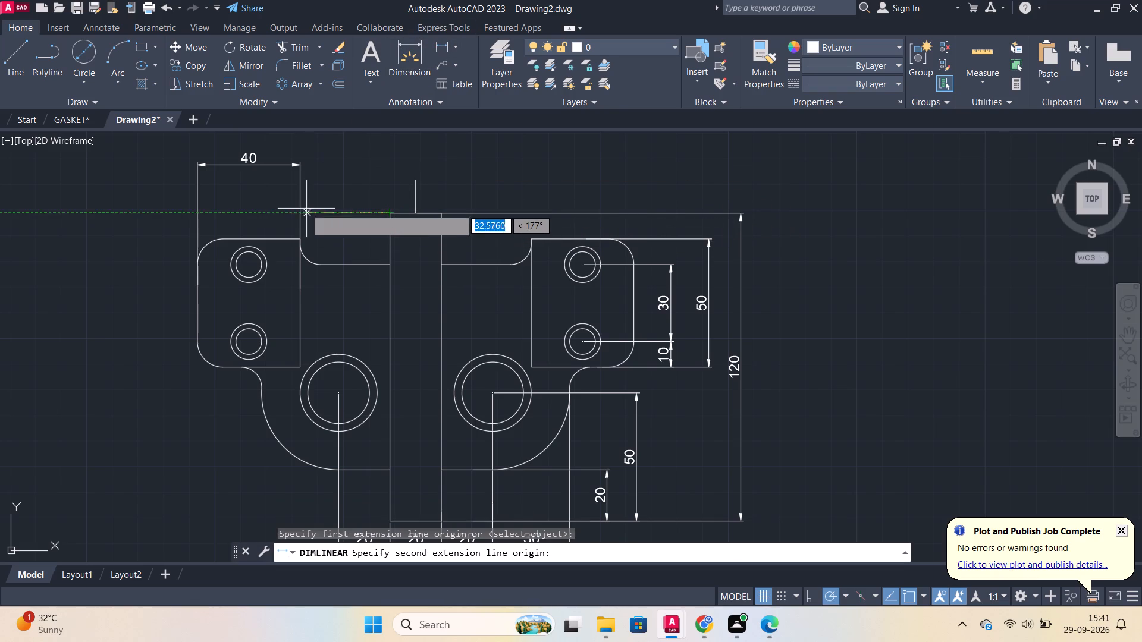
left_click(300, 210)
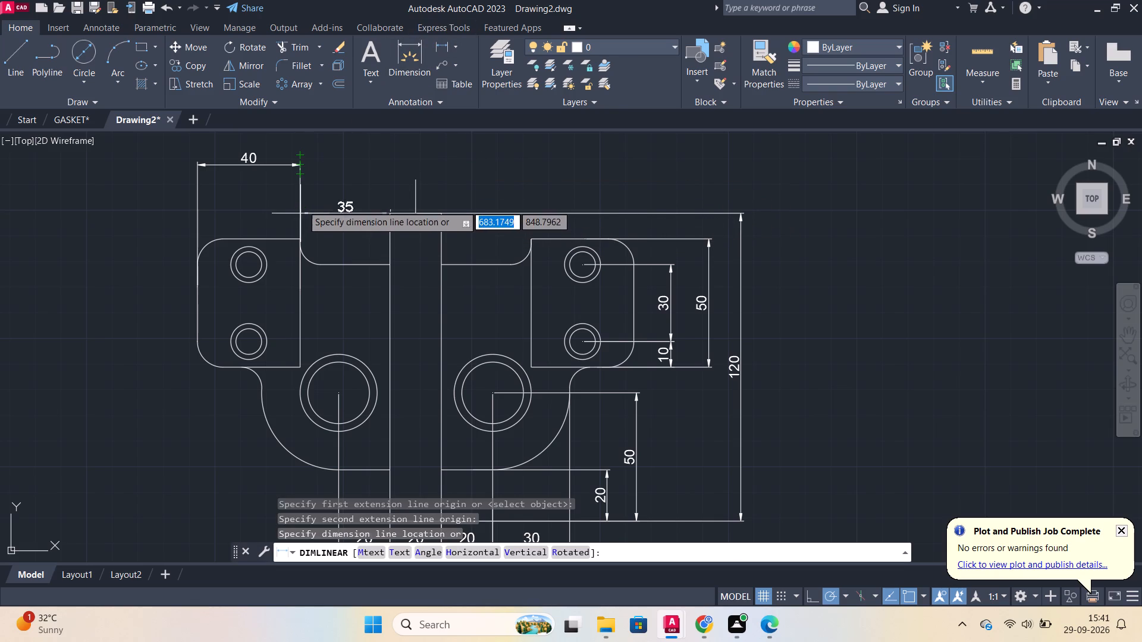
left_click(302, 167)
Add a horizontal linear dimension for the central strip's width at its top end, in line with the dimensions above the profile.
left_click(438, 38)
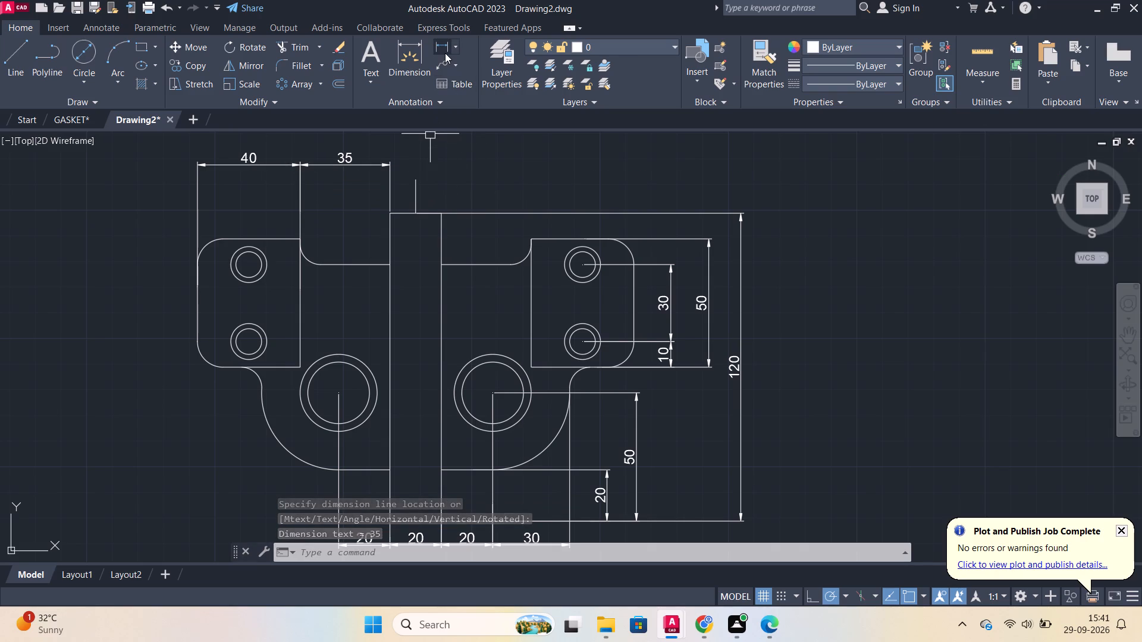
left_click(445, 53)
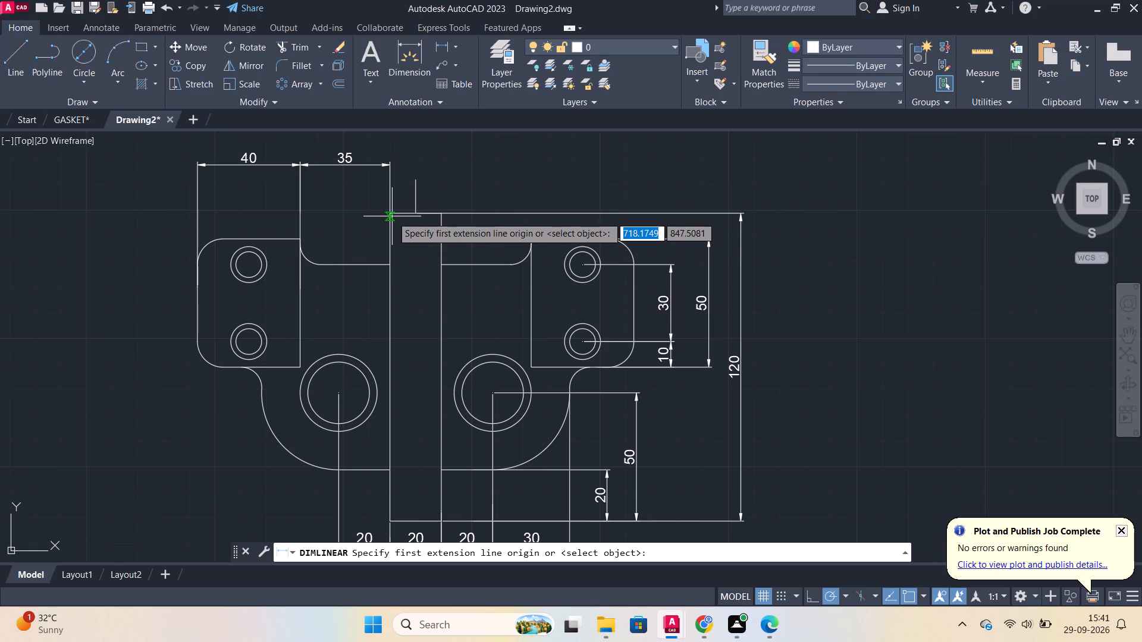
left_click(391, 215)
left_click(443, 212)
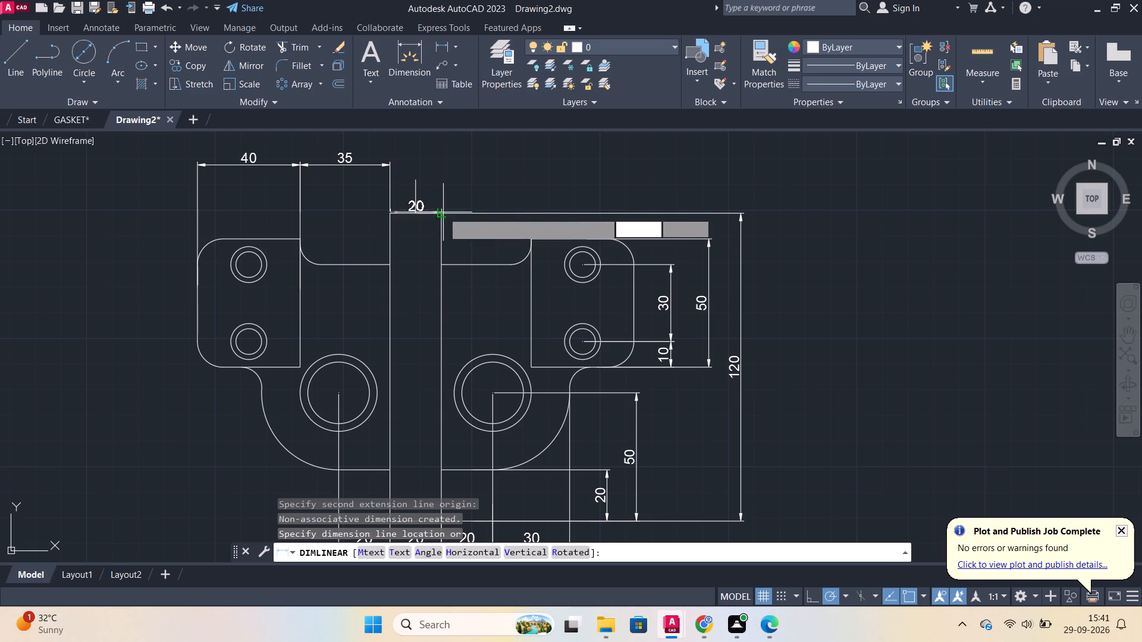
left_click(445, 166)
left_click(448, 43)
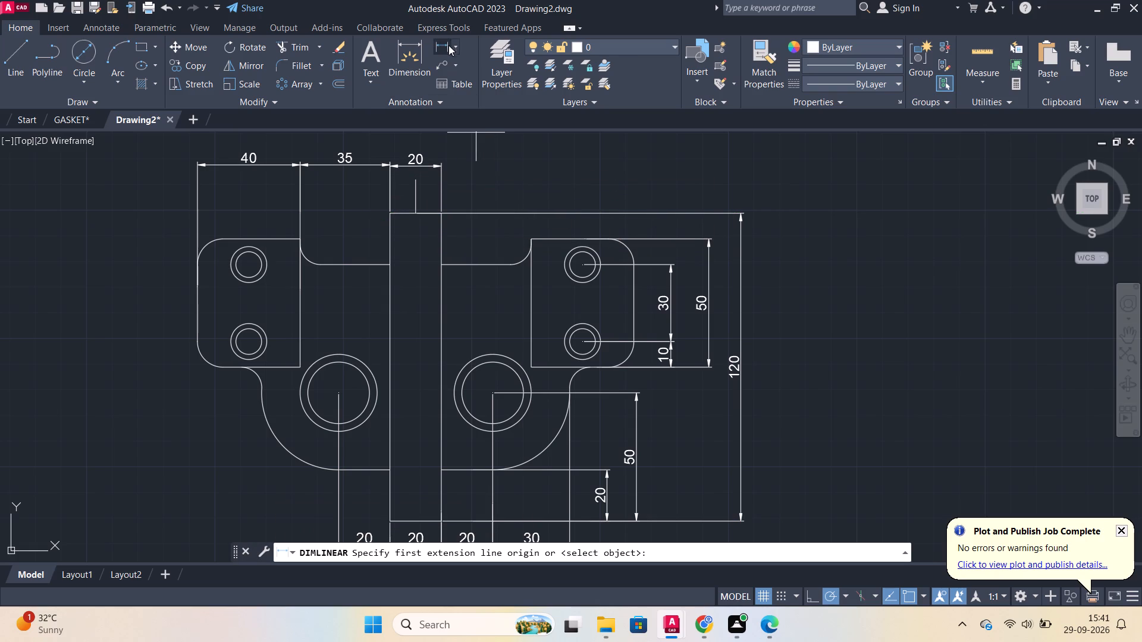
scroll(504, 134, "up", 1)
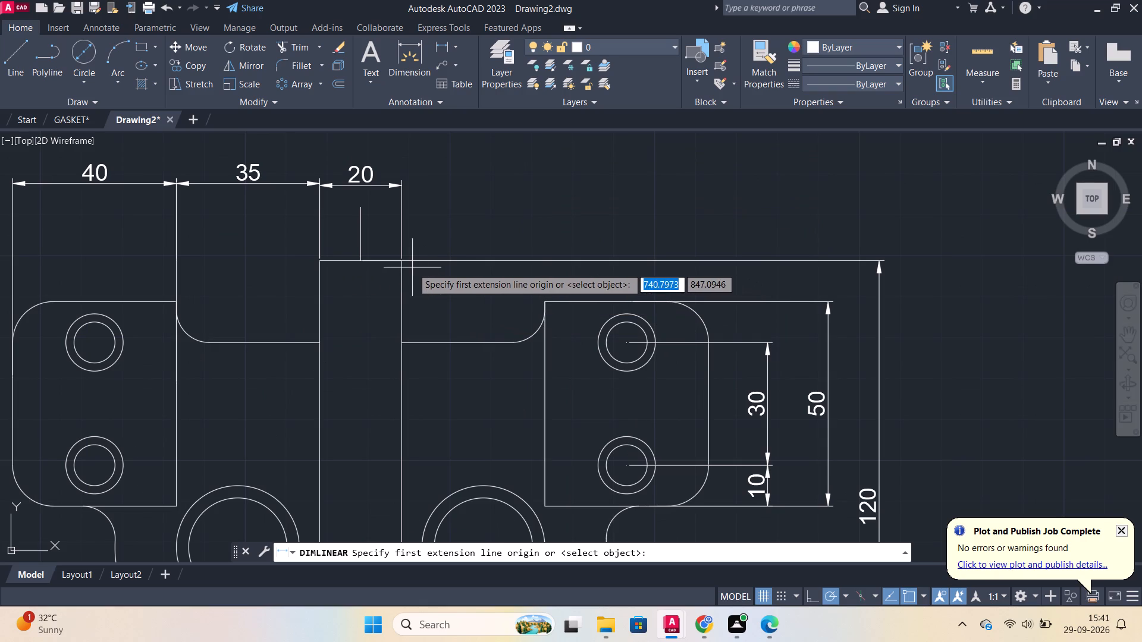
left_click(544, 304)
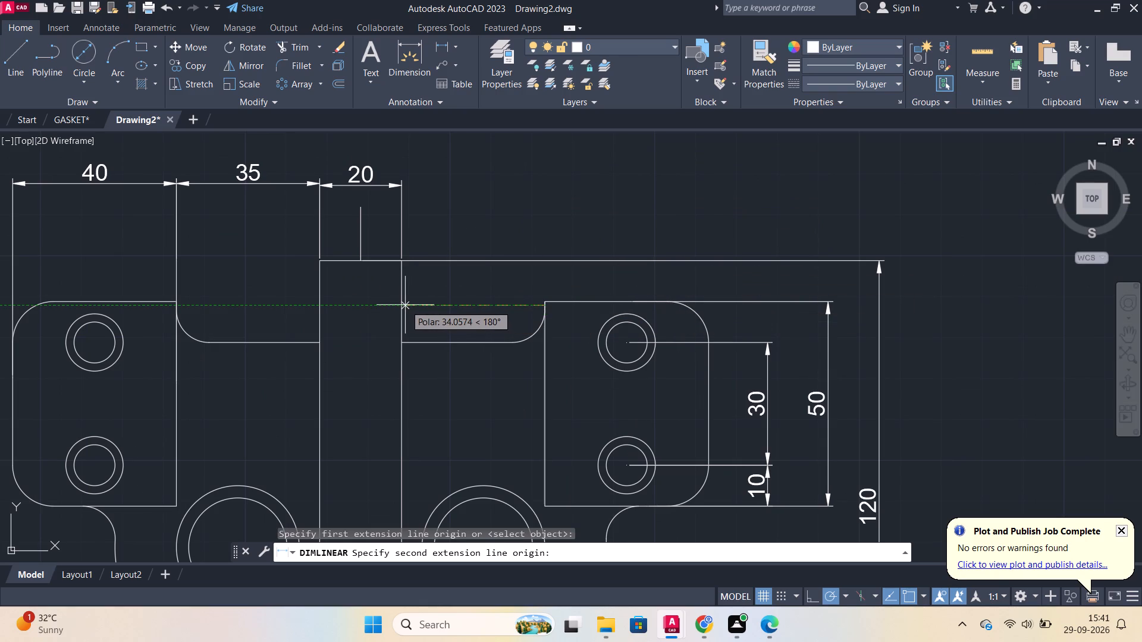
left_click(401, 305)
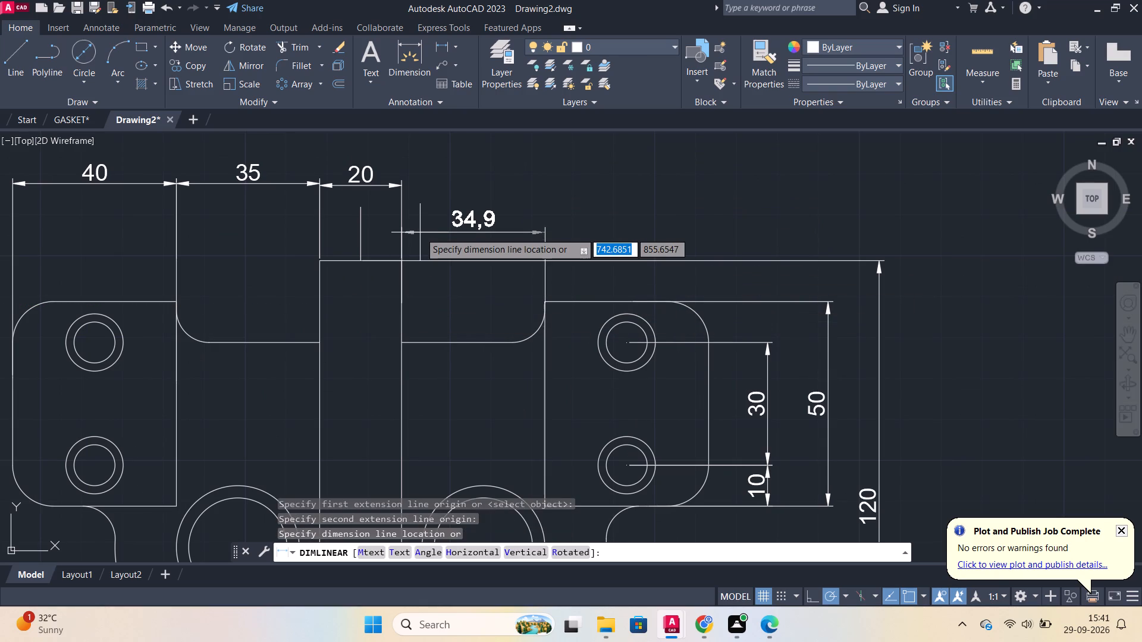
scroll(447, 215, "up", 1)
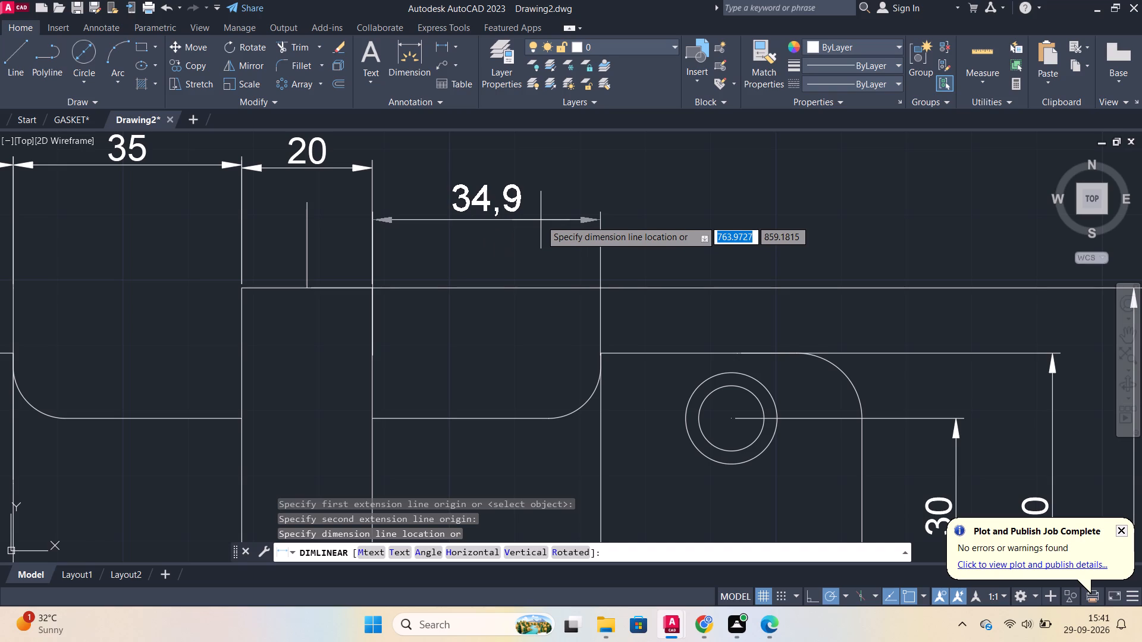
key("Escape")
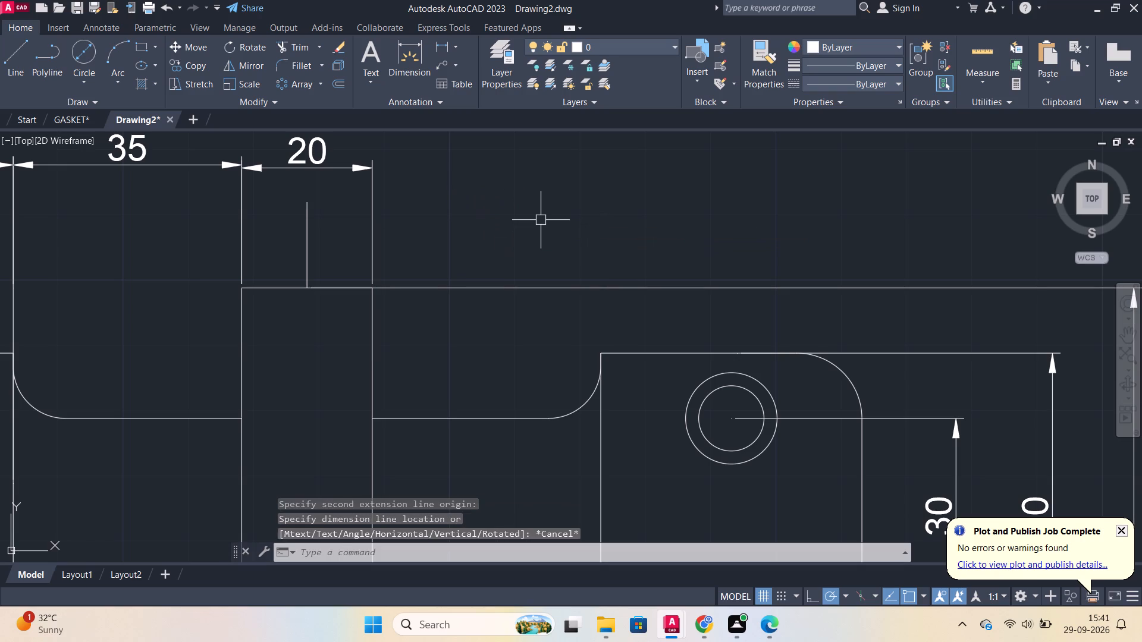
Add a horizontal linear dimension from the strip's right edge to the right plate's upper inner corner, in line with the strip-width dimension.
key("space")
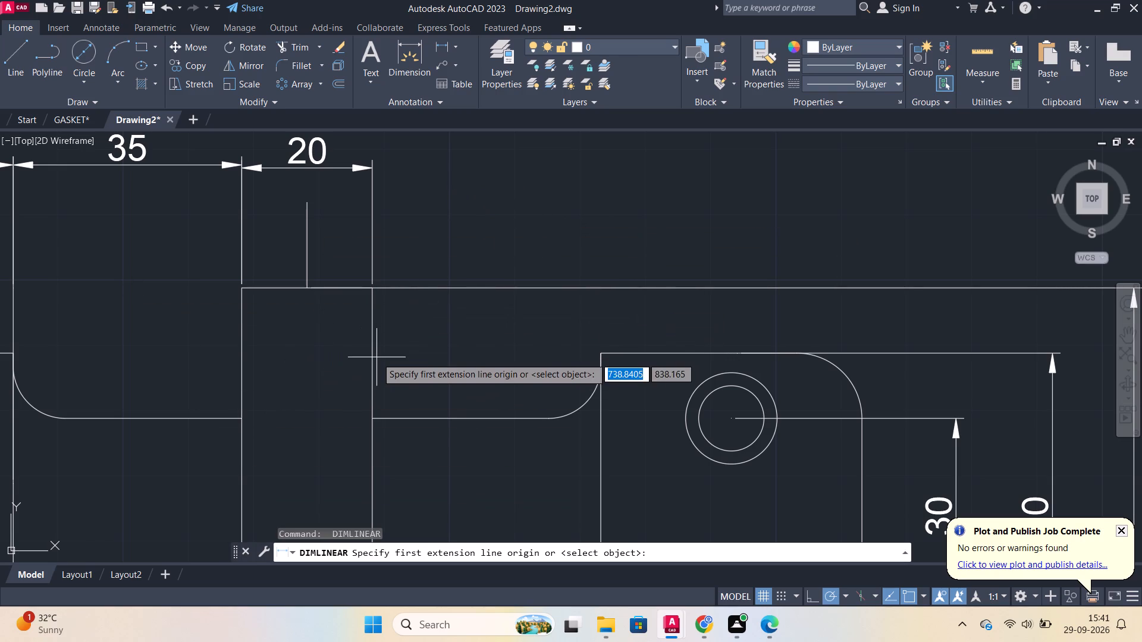
left_click(371, 351)
scroll(631, 348, "up", 3)
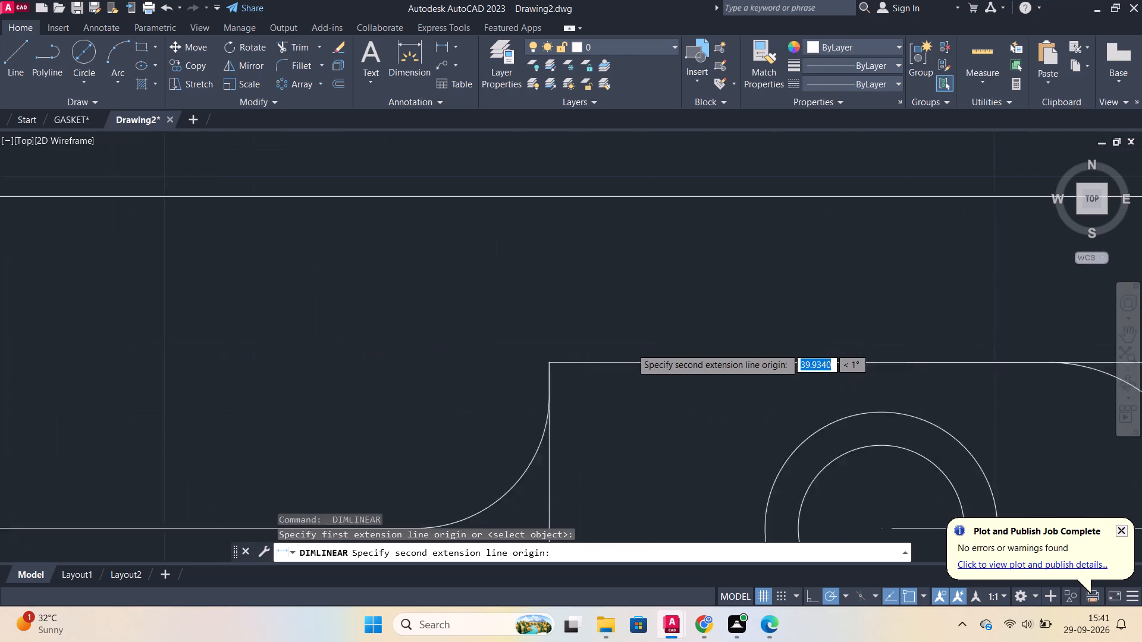
scroll(575, 350, "up", 2)
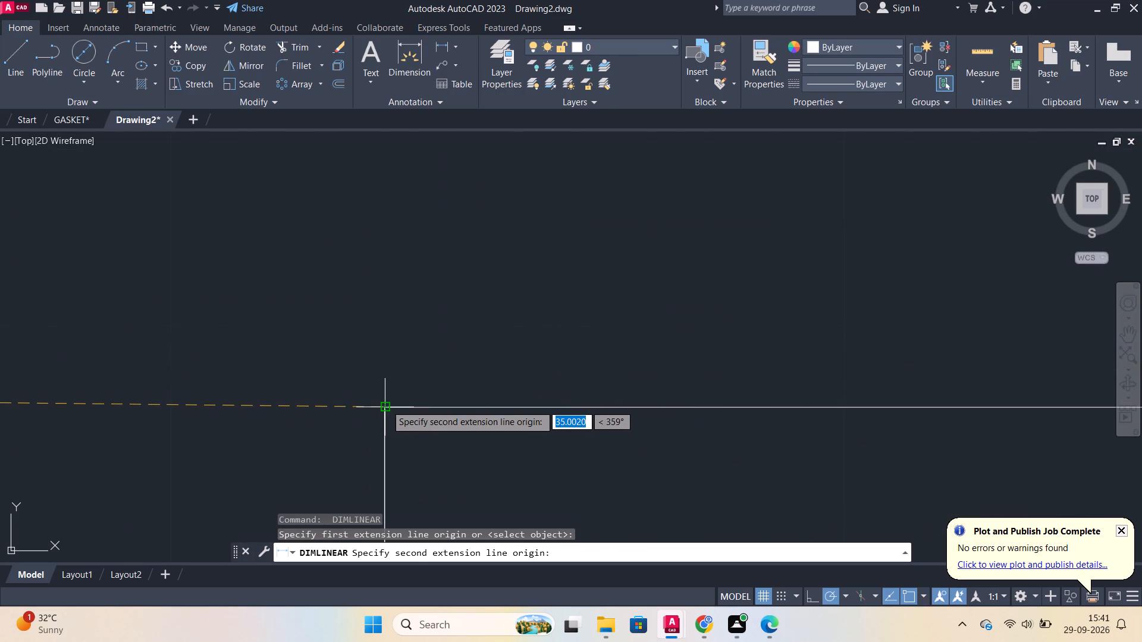
left_click(386, 405)
scroll(370, 322, "down", 6)
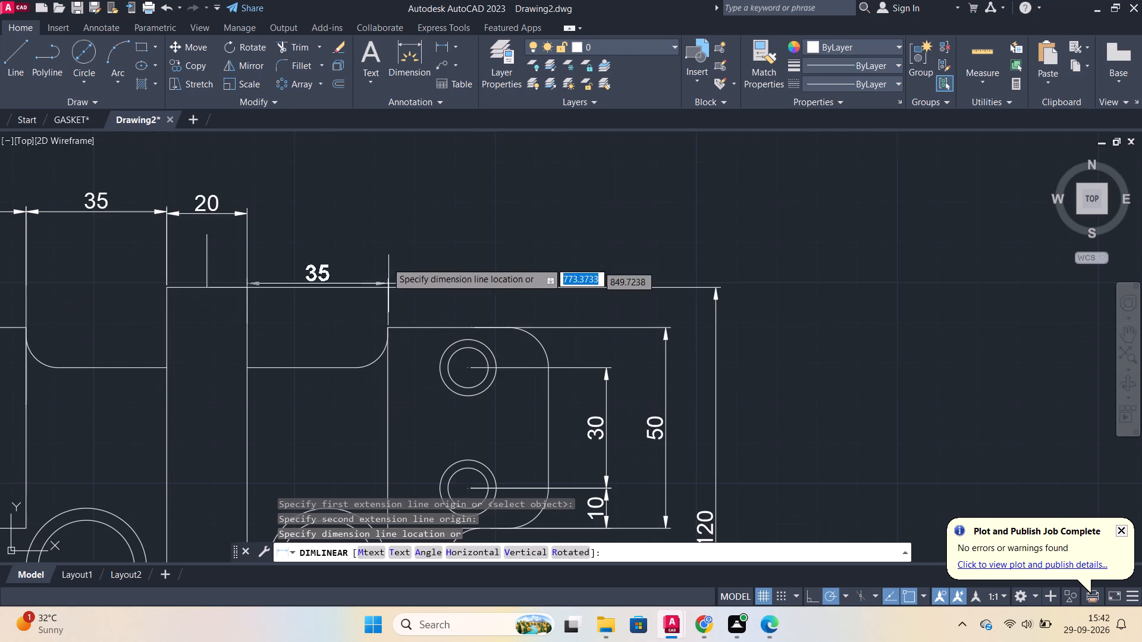
left_click(396, 214)
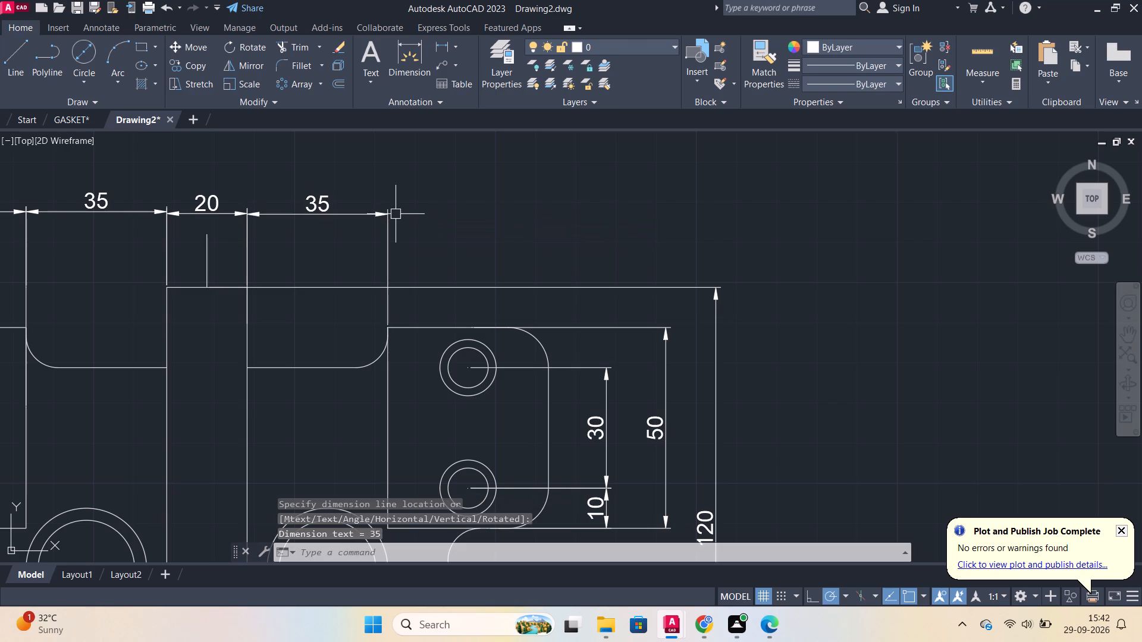
Add a horizontal linear dimension for the right plate's width, from its inner edge to its outer edge, placed above the profile.
scroll(457, 210, "down", 1)
scroll(459, 278, "down", 1)
middle_click_drag(484, 286, 588, 277)
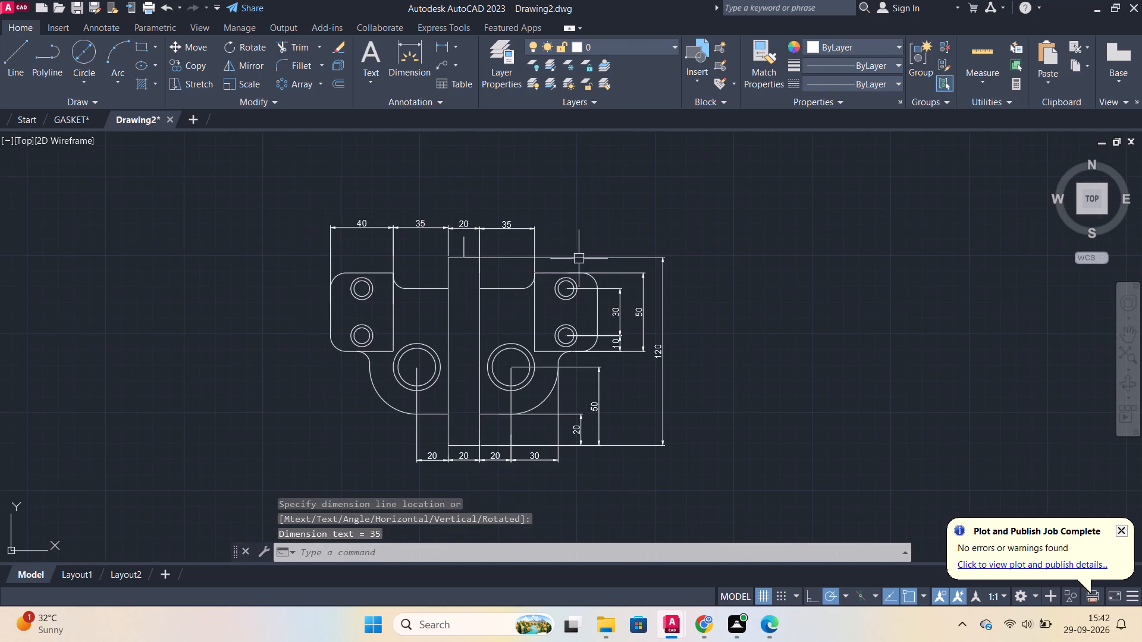
scroll(569, 226, "up", 2)
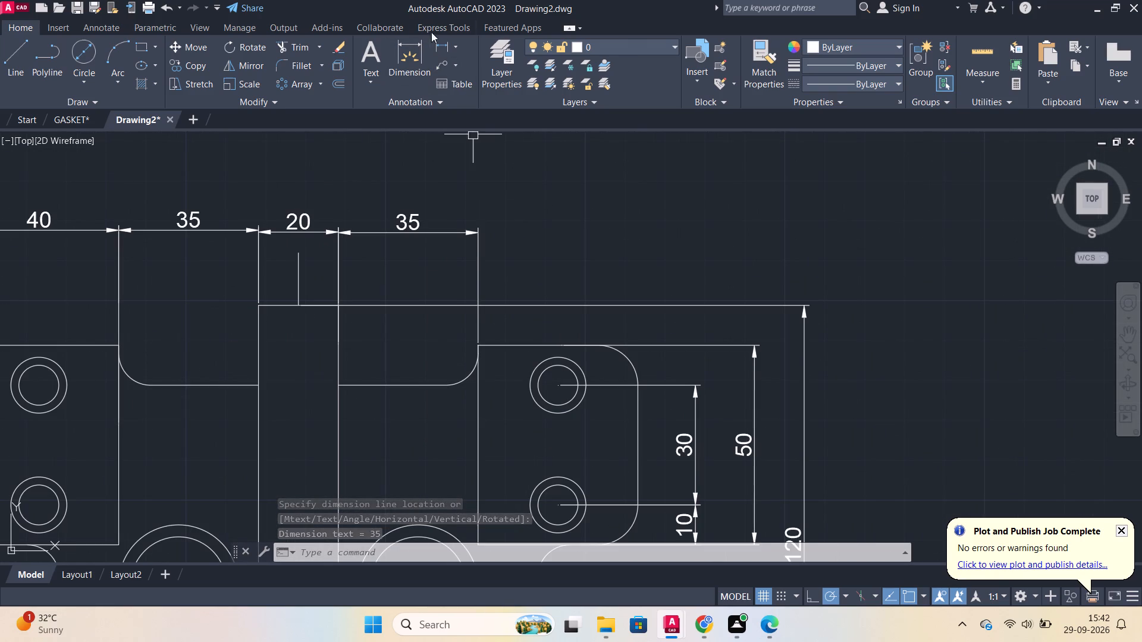
left_click(440, 46)
scroll(727, 210, "down", 2)
middle_click_drag(720, 210, 683, 207)
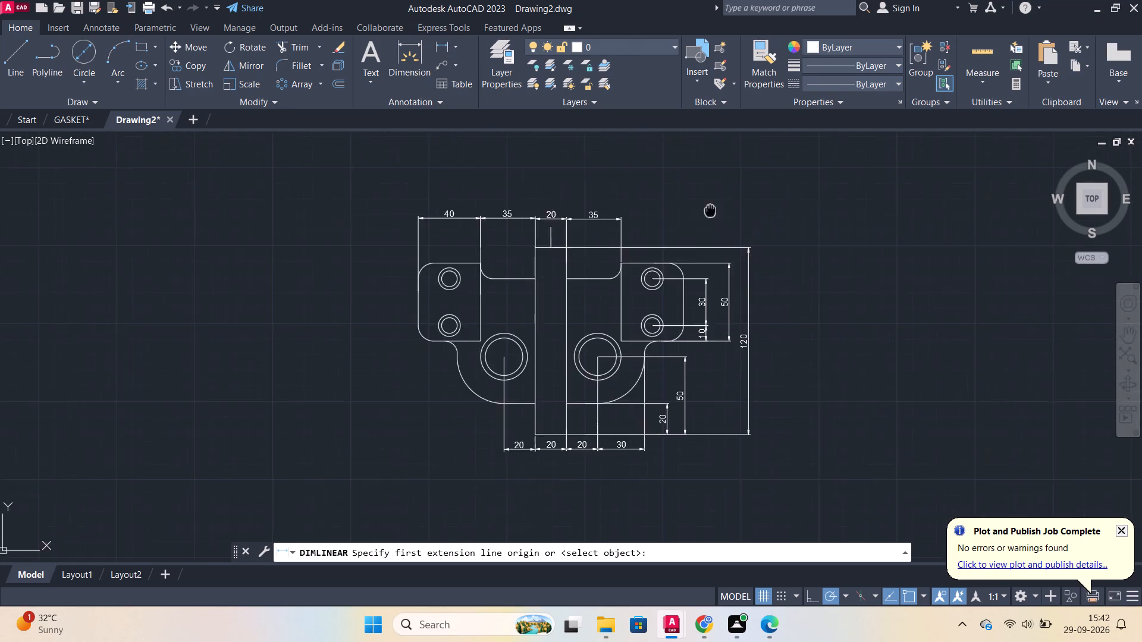
middle_click_drag(683, 207, 628, 187)
scroll(583, 241, "up", 2)
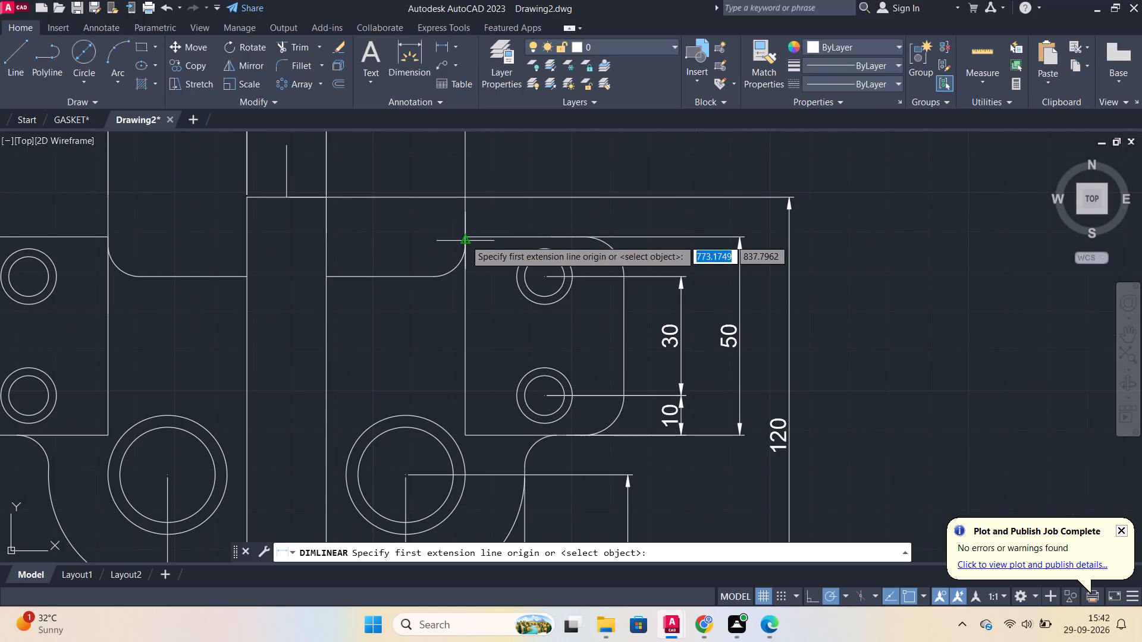
left_click(465, 218)
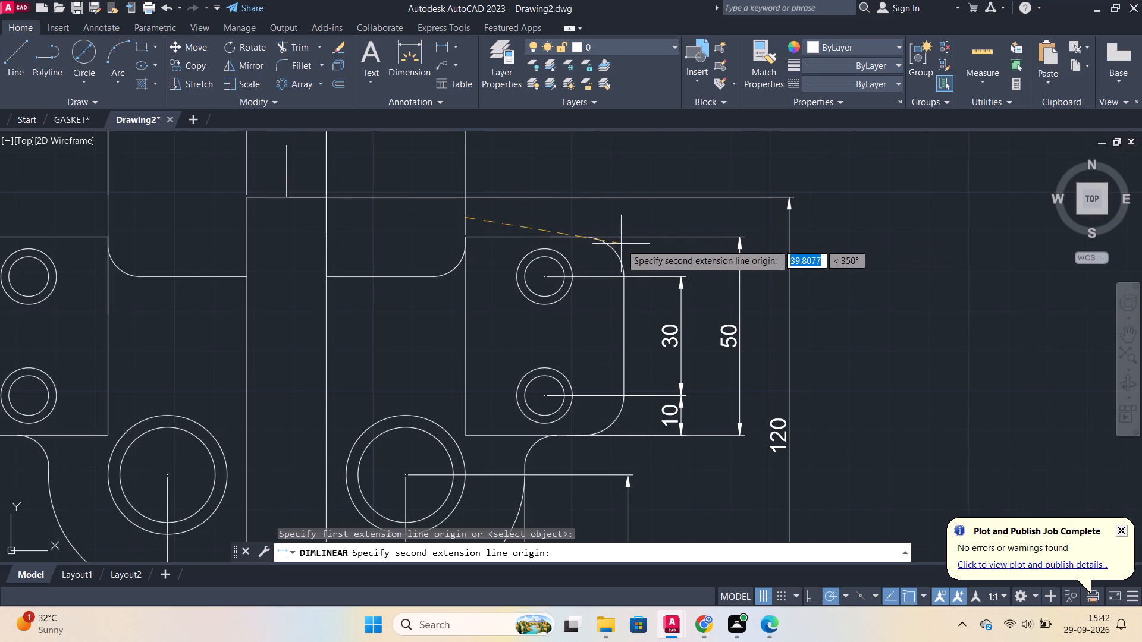
left_click(627, 307)
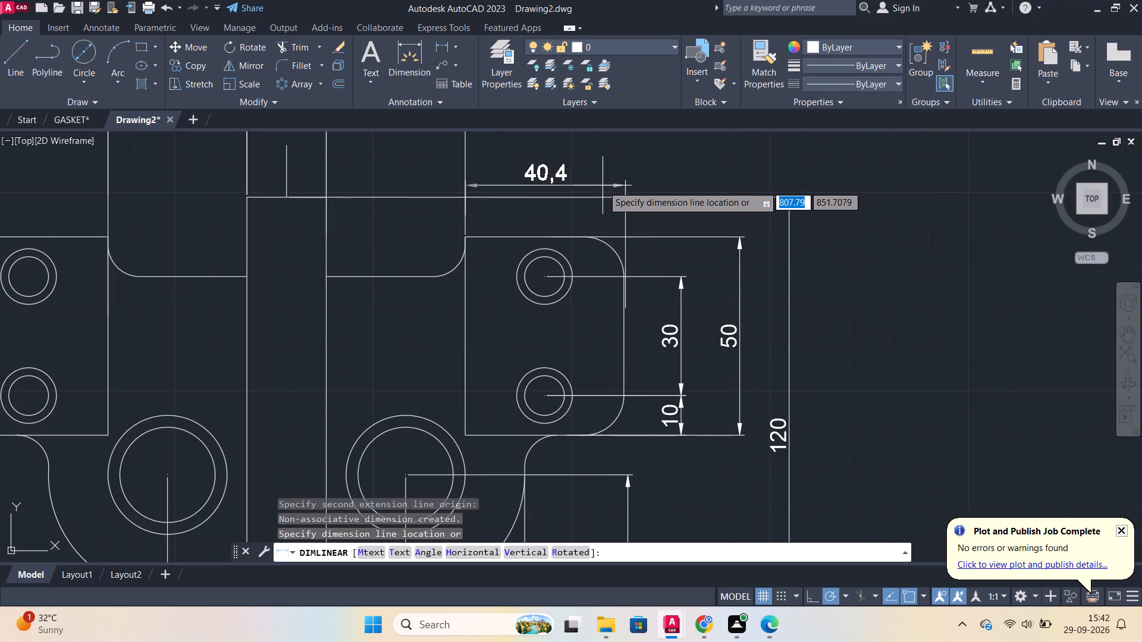
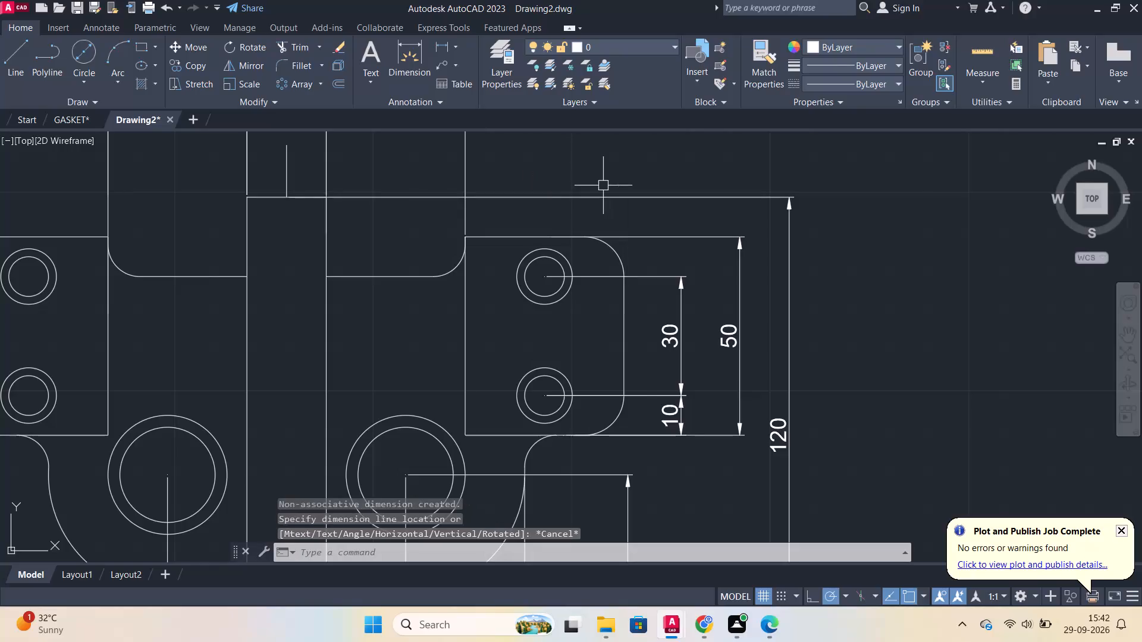
Add a horizontal linear dimension for the right plate's width, from outer to inner edge, in line with the dimensions above the profile.
key("space")
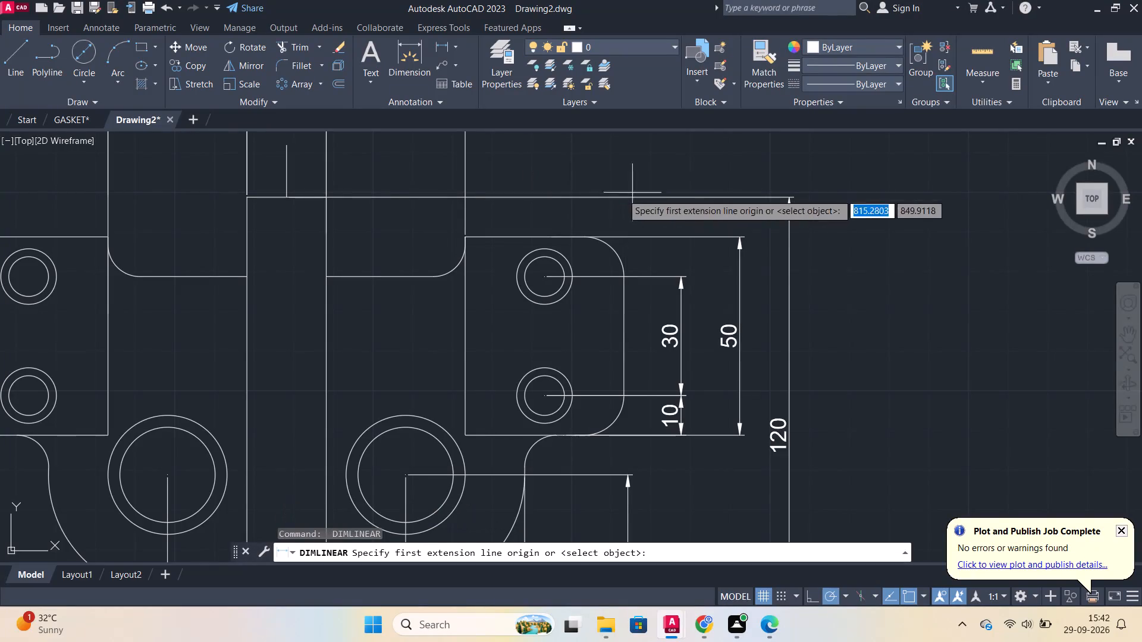
left_click(622, 318)
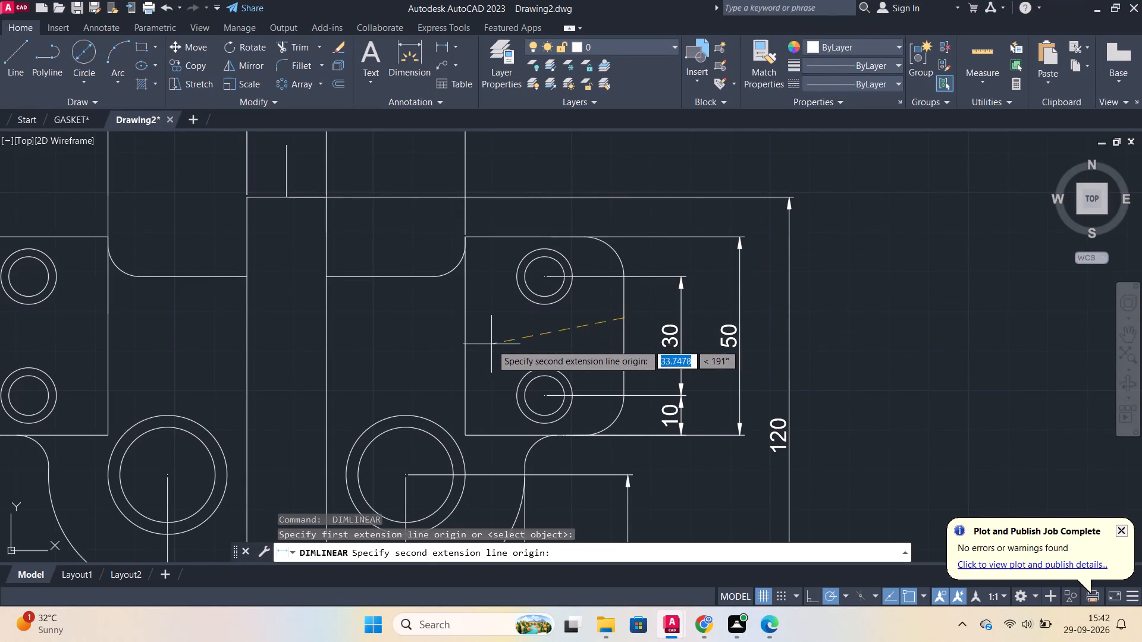
left_click(463, 318)
scroll(472, 163, "down", 1)
middle_click_drag(472, 163, 450, 187)
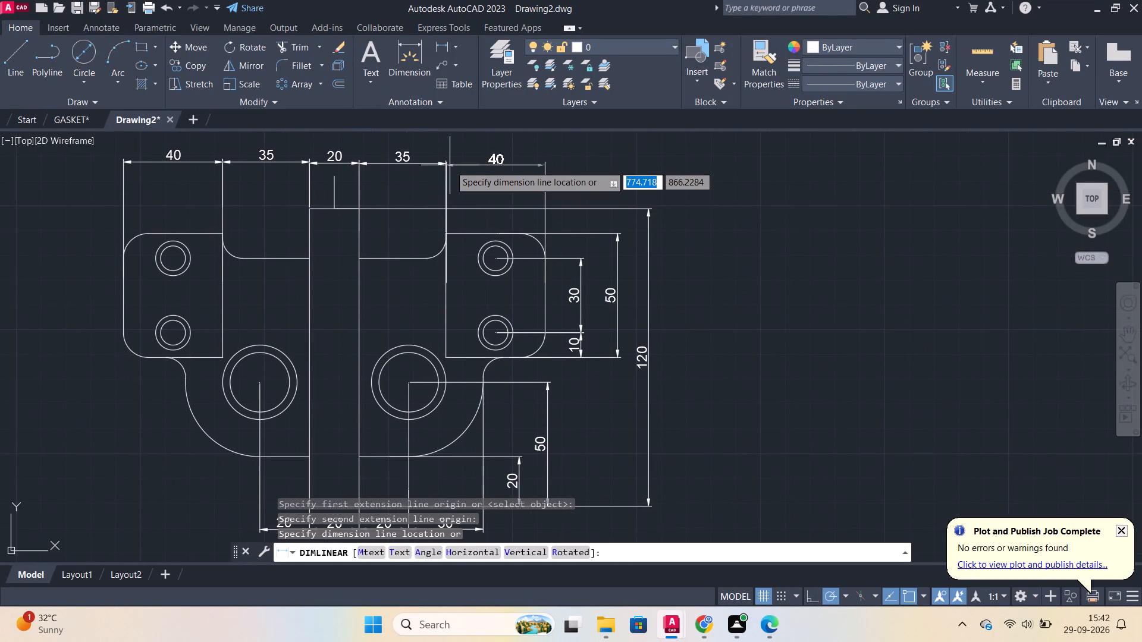
scroll(450, 165, "up", 1)
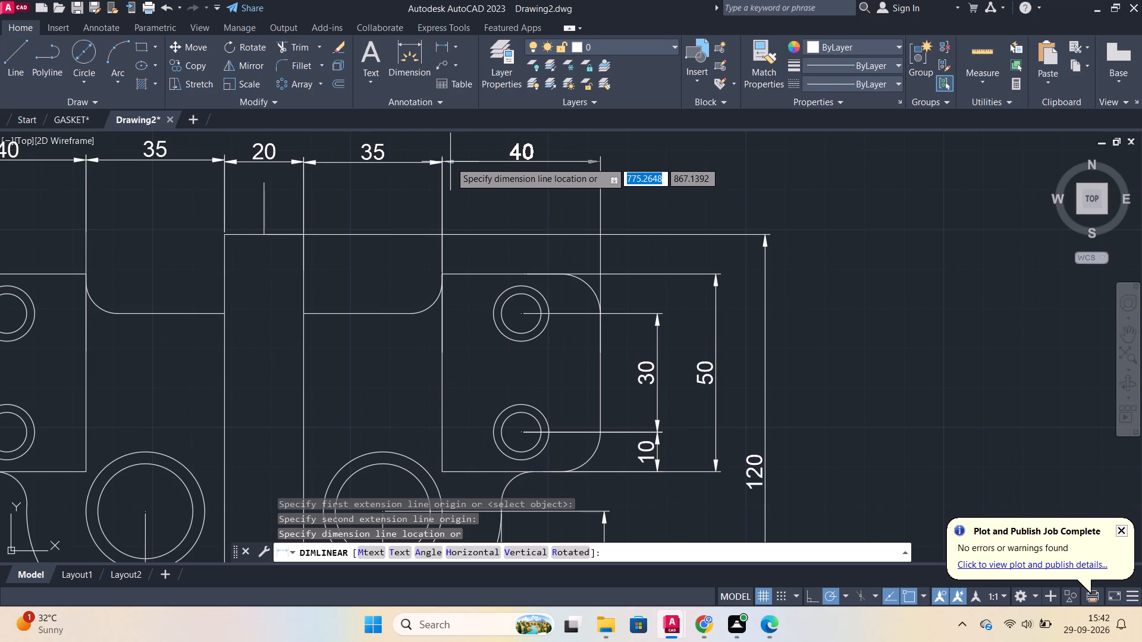
left_click(451, 163)
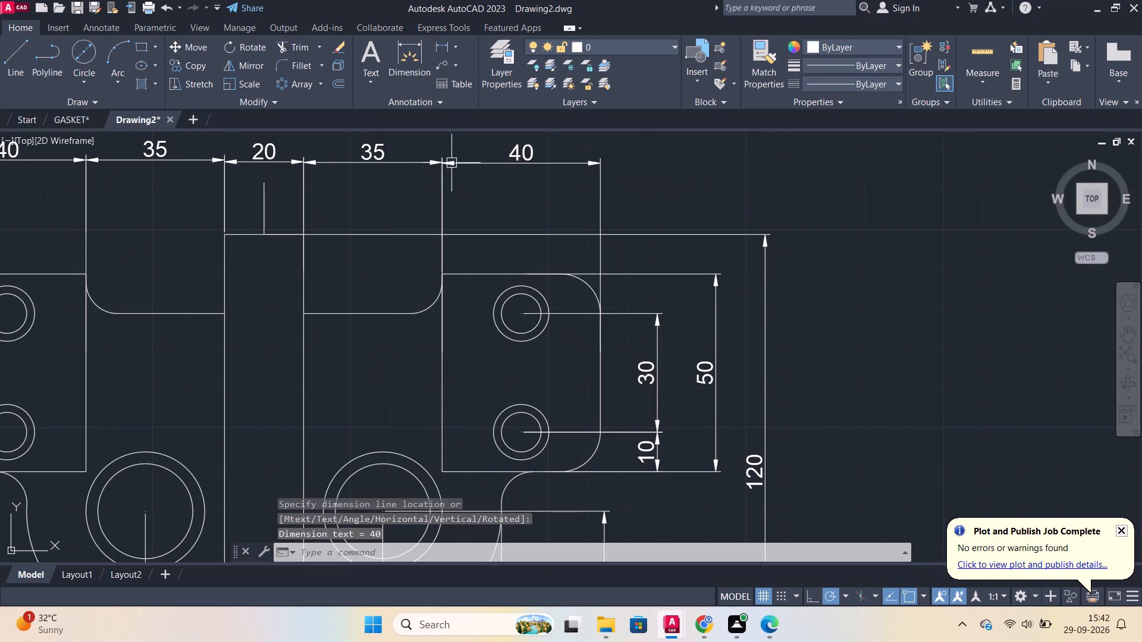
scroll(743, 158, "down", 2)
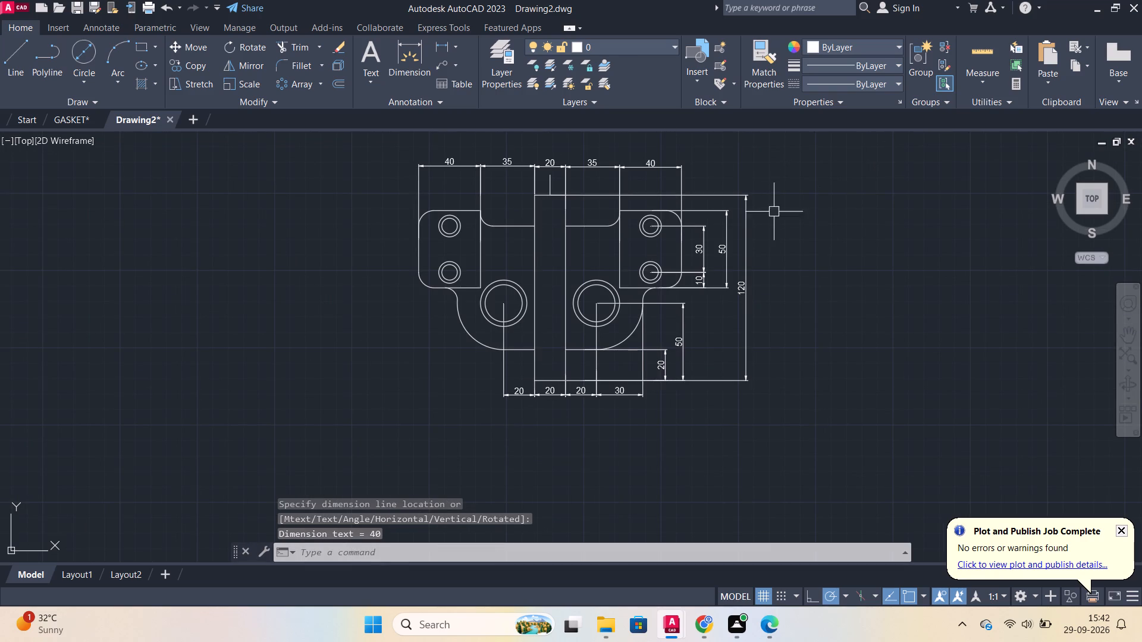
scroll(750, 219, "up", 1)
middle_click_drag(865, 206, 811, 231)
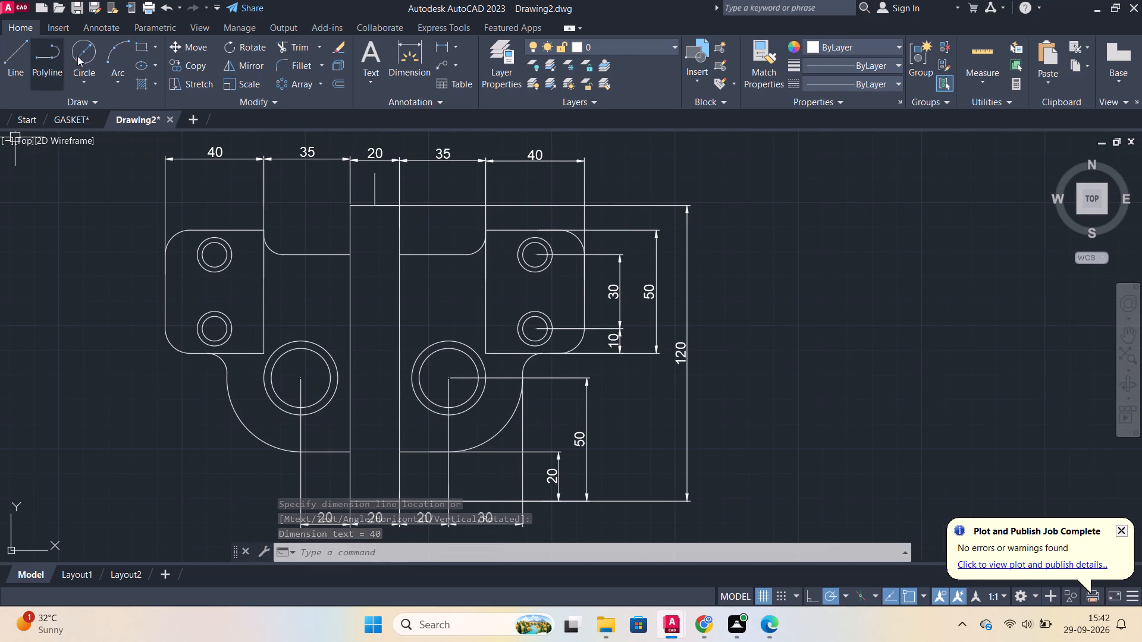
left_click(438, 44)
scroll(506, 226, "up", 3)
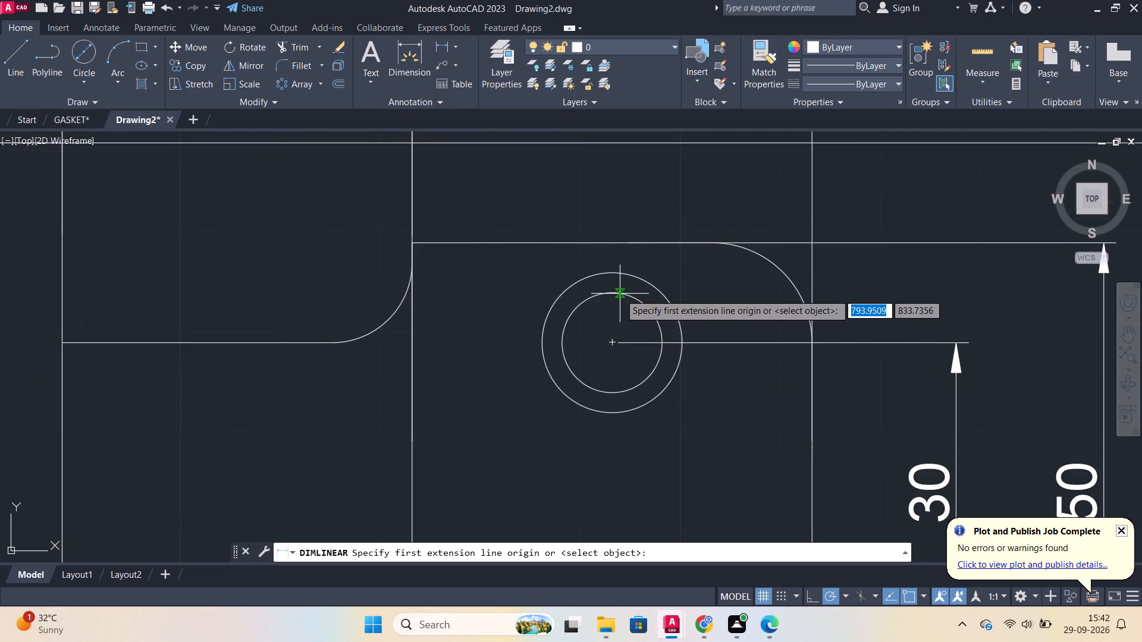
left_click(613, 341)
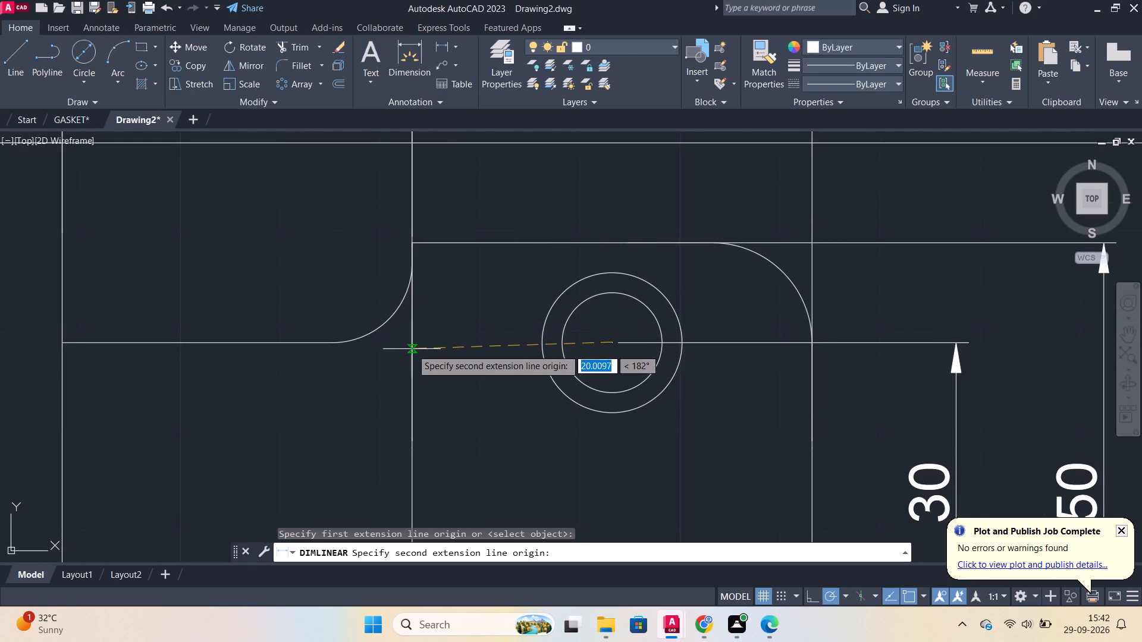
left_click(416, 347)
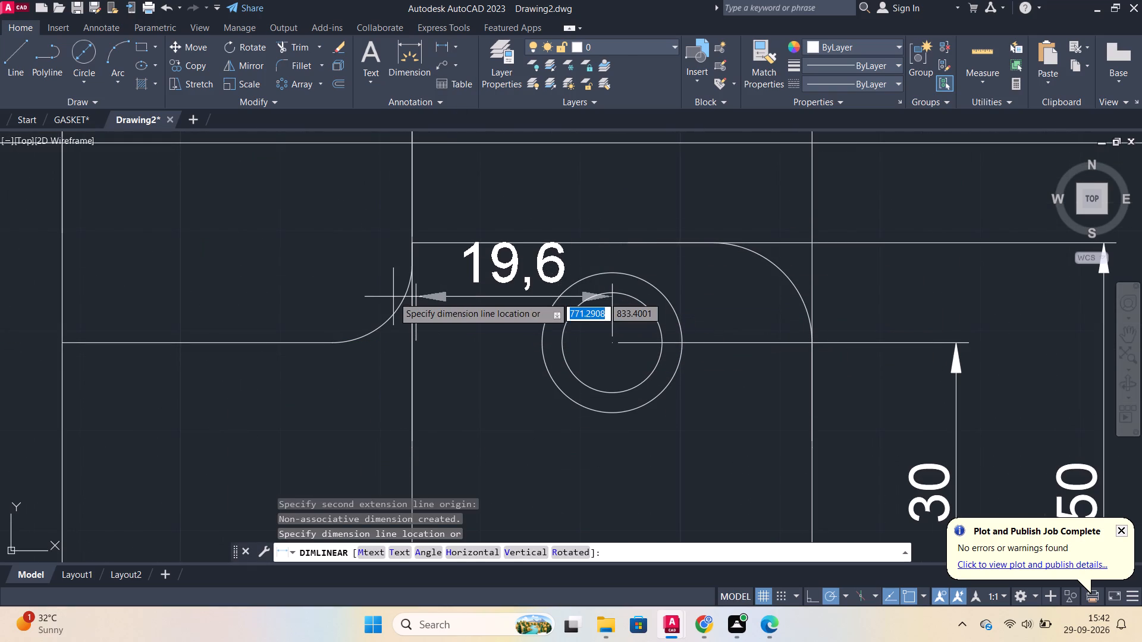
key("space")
Add a horizontal linear dimension from the left plate's upper circle centre to its outer edge, just above the plate.
key("space")
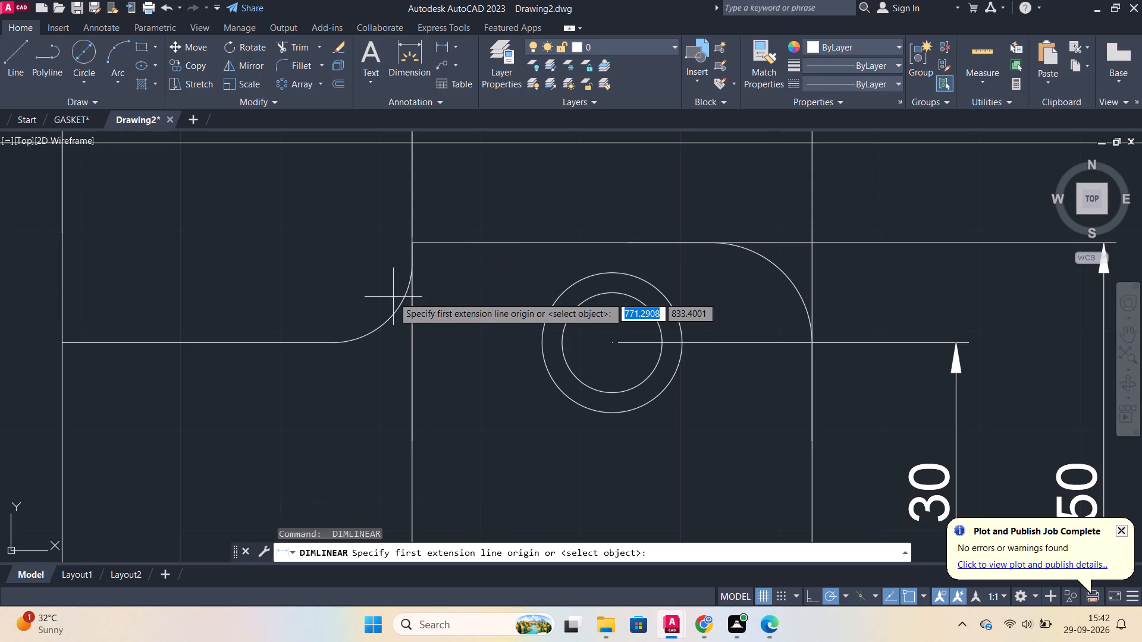
scroll(493, 298, "down", 4)
scroll(239, 309, "up", 3)
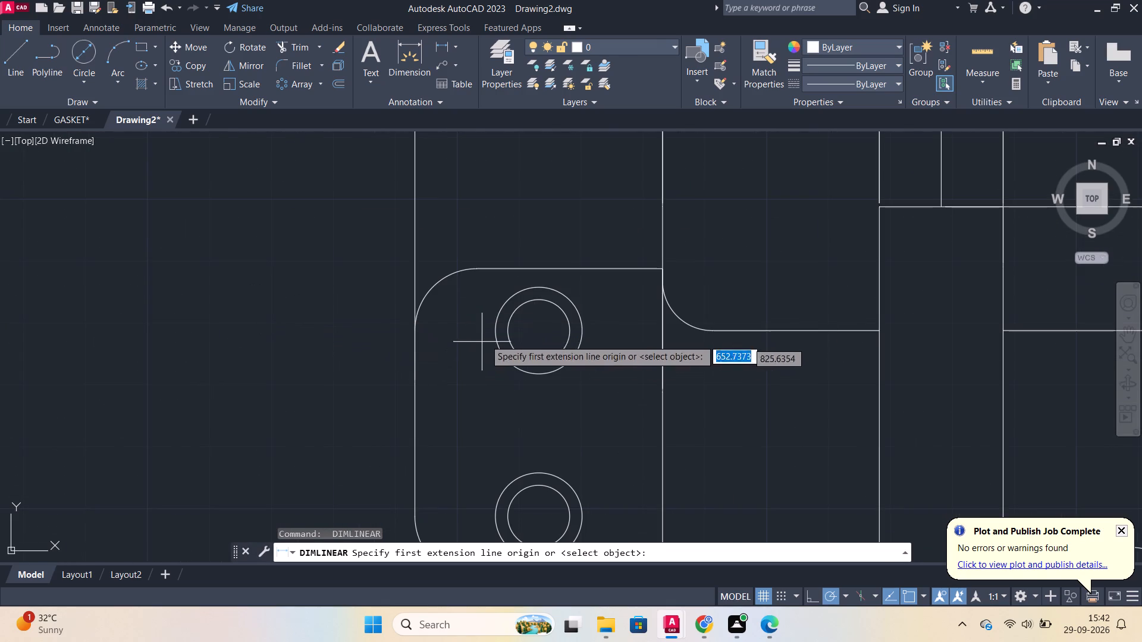
left_click(540, 331)
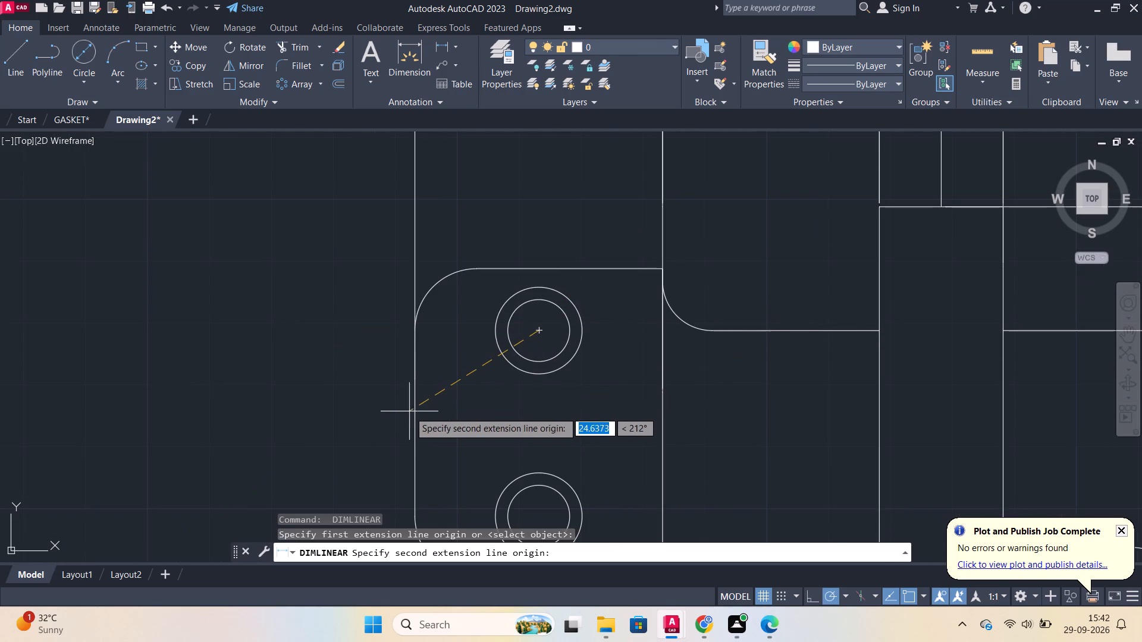
left_click(413, 410)
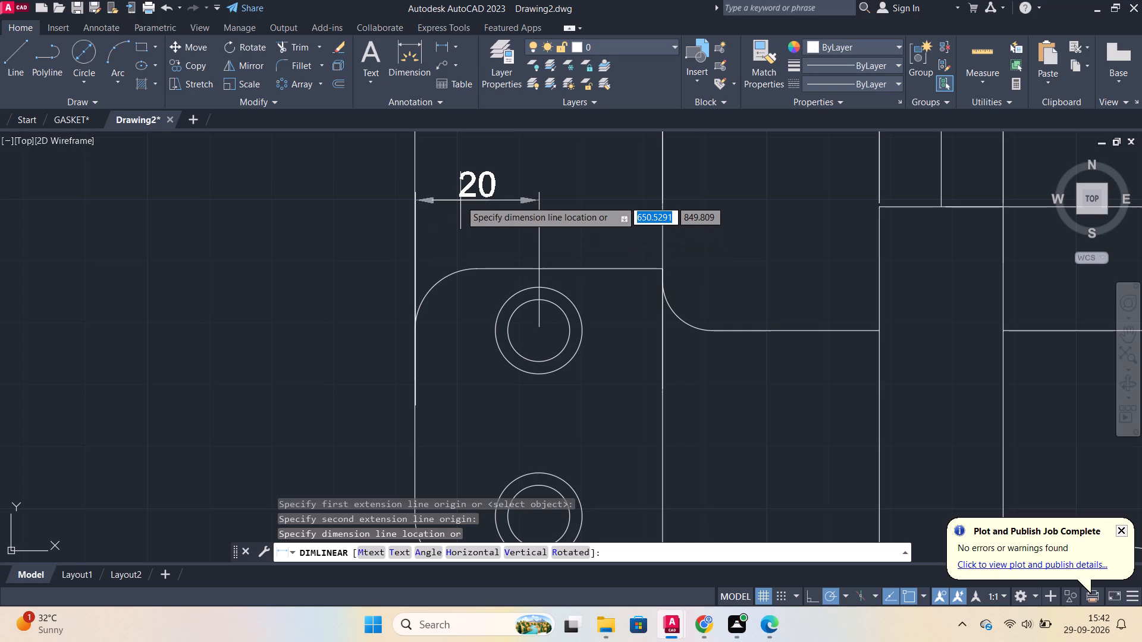
left_click(464, 196)
Add a radius dimension to the fillet between the left plate's inner edge and the horizontal edge leading to the strip.
scroll(465, 194, "down", 2)
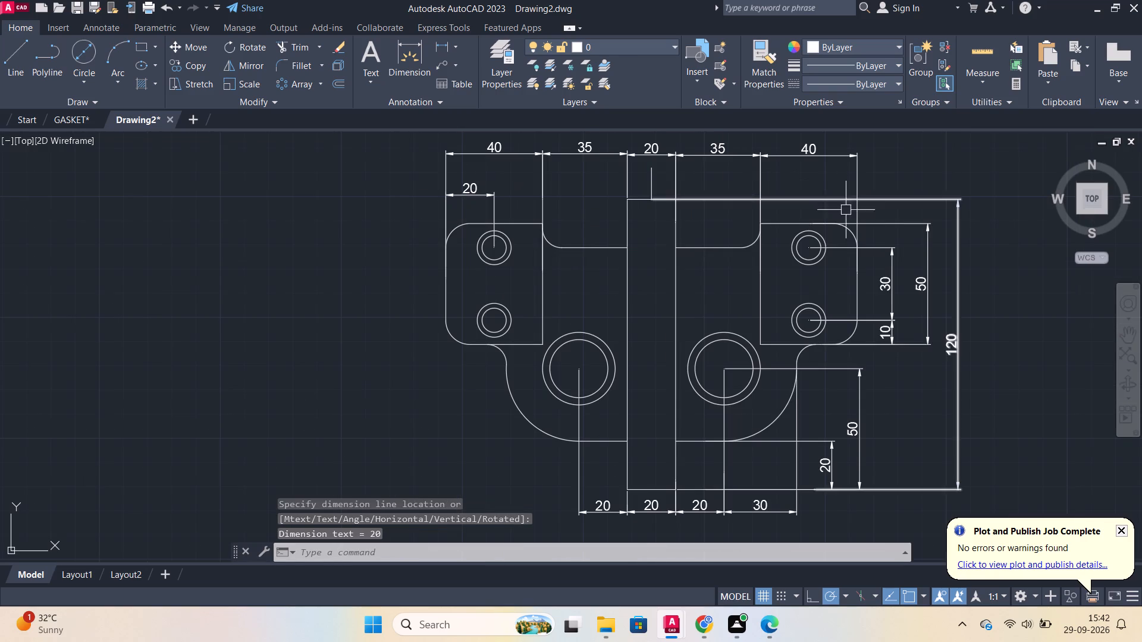
middle_click_drag(731, 289, 570, 236)
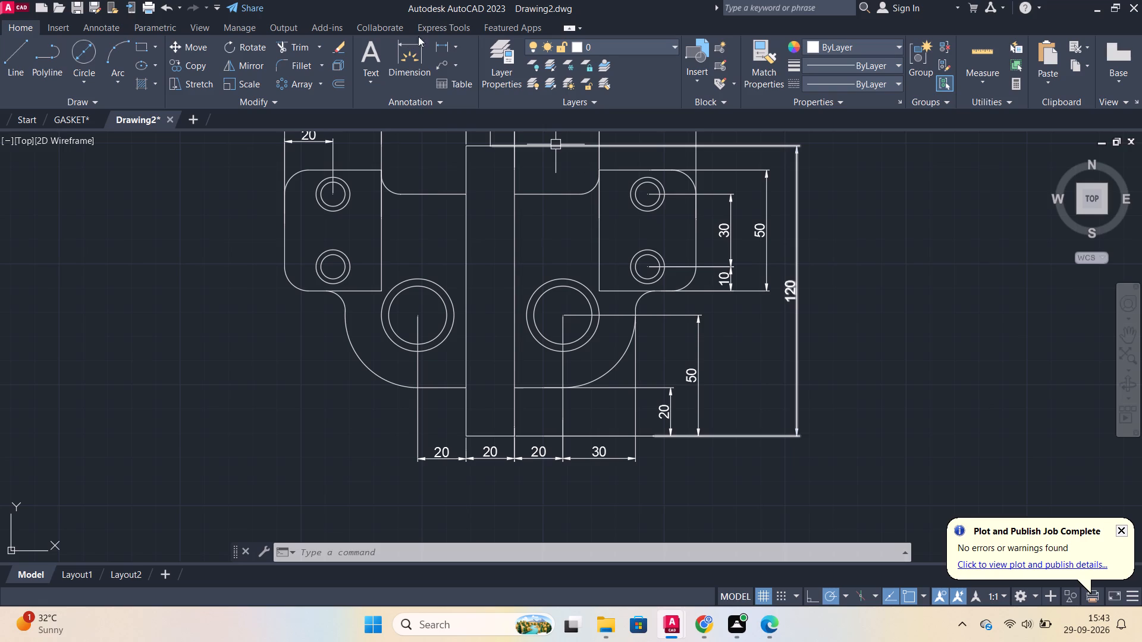
left_click(457, 44)
left_click(482, 195)
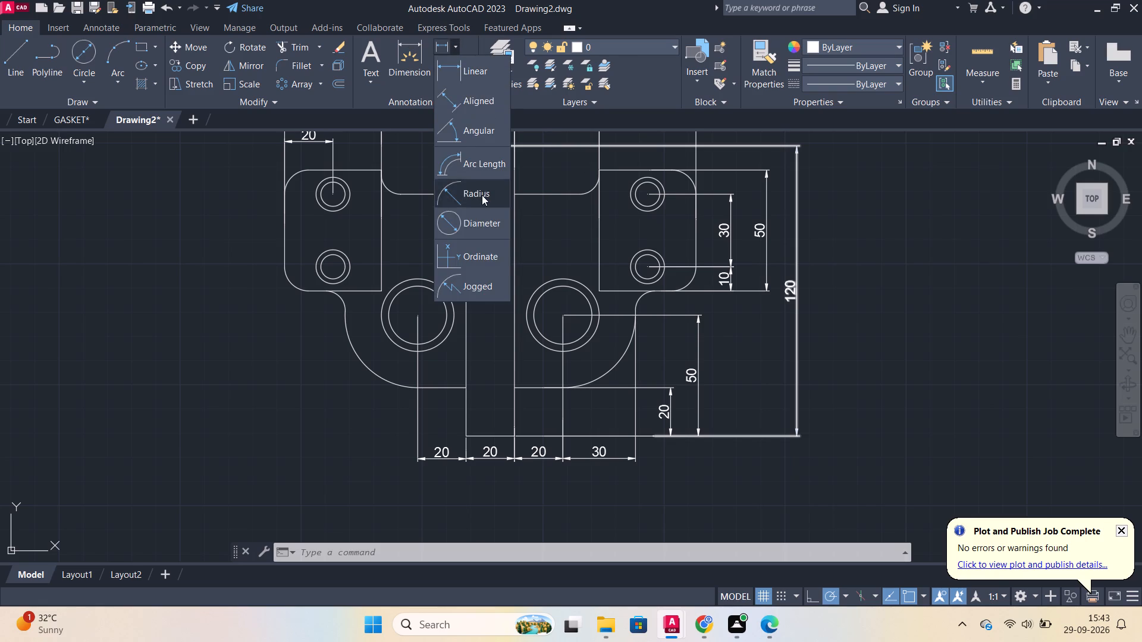
left_click(399, 191)
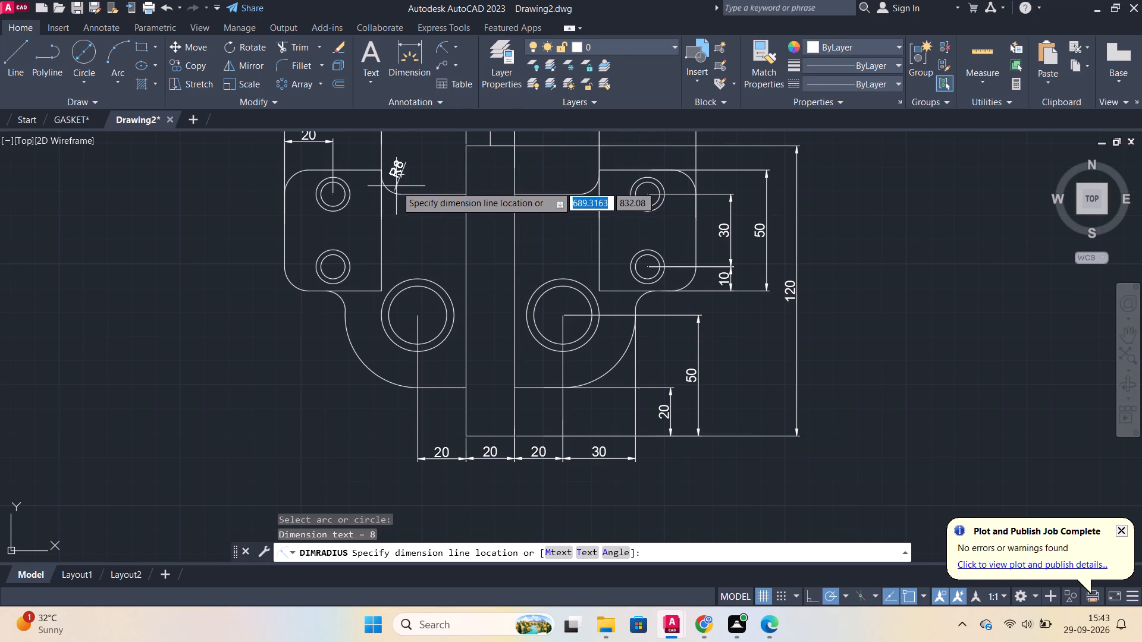
left_click(396, 186)
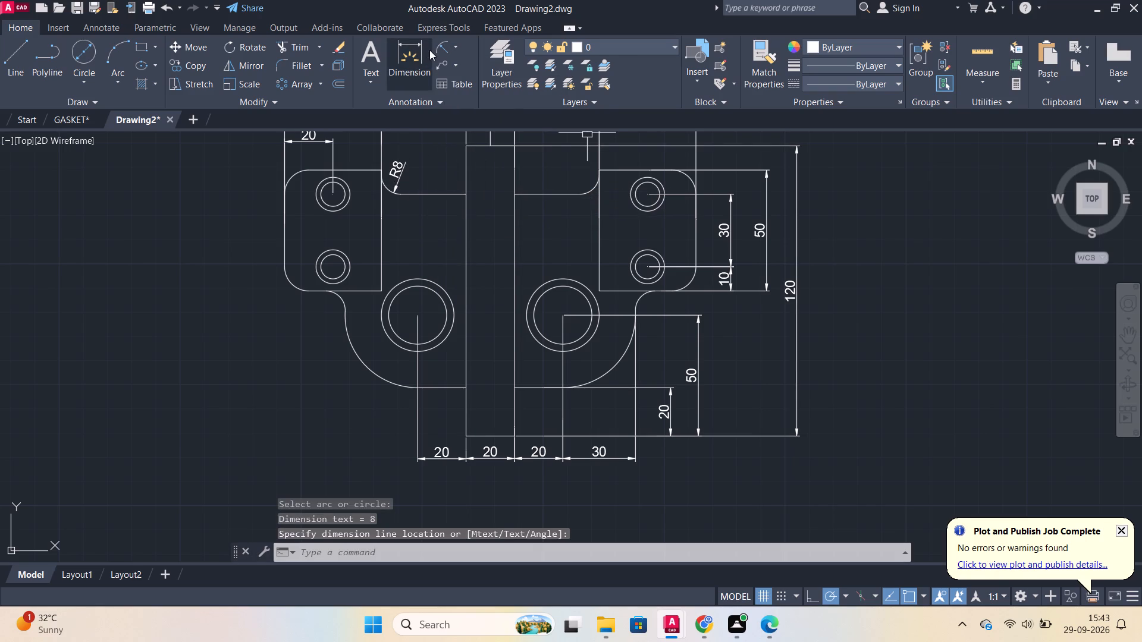
Add radius dimensions to the outer and inner large concentric circles left of the strip, placing both texts outside the profile's lower left.
left_click(440, 48)
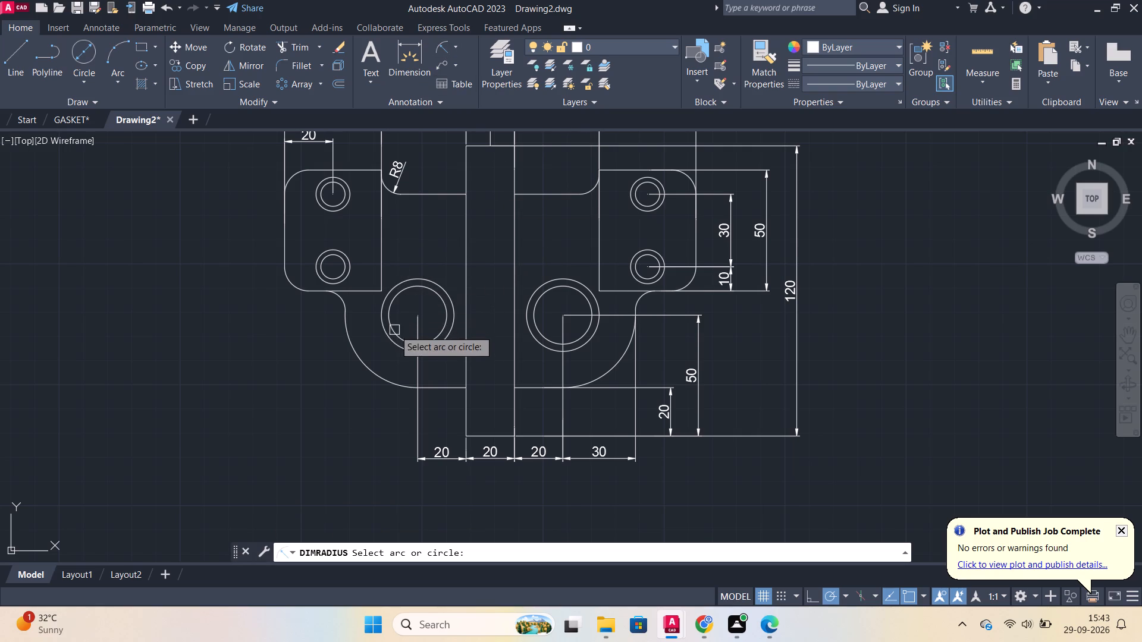
left_click(393, 345)
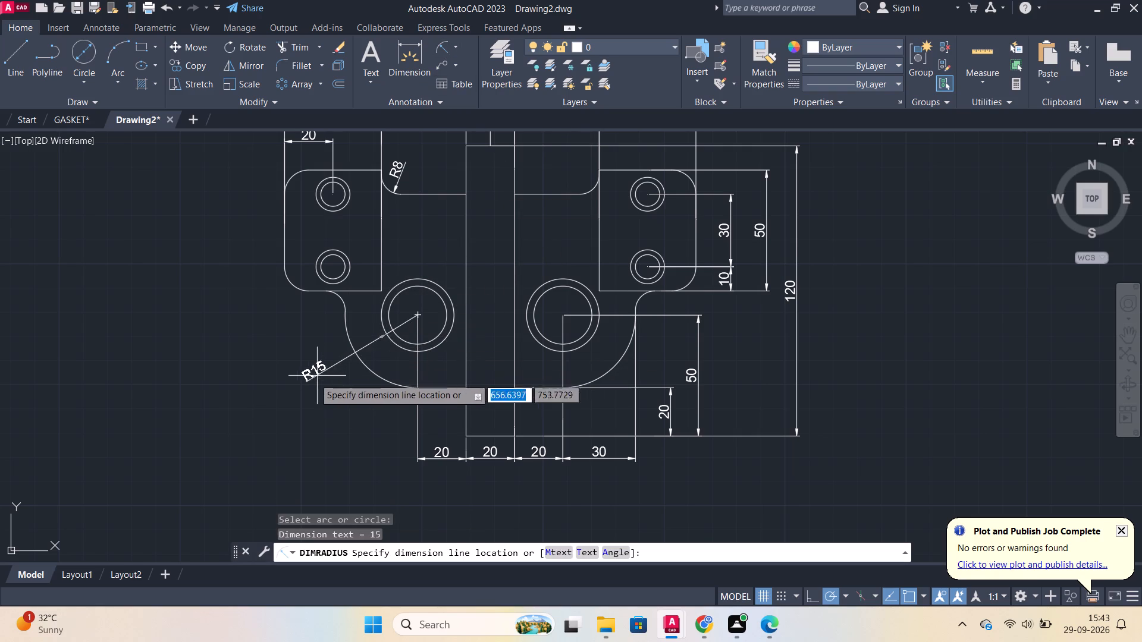
left_click(312, 391)
left_click(440, 51)
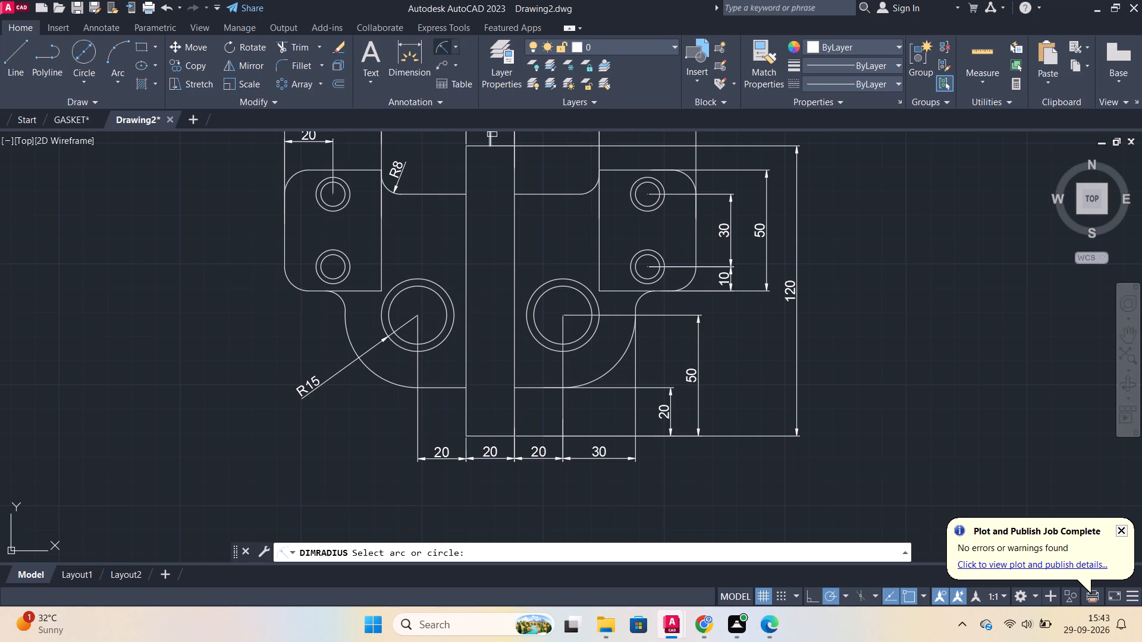
scroll(418, 355, "up", 1)
left_click(395, 336)
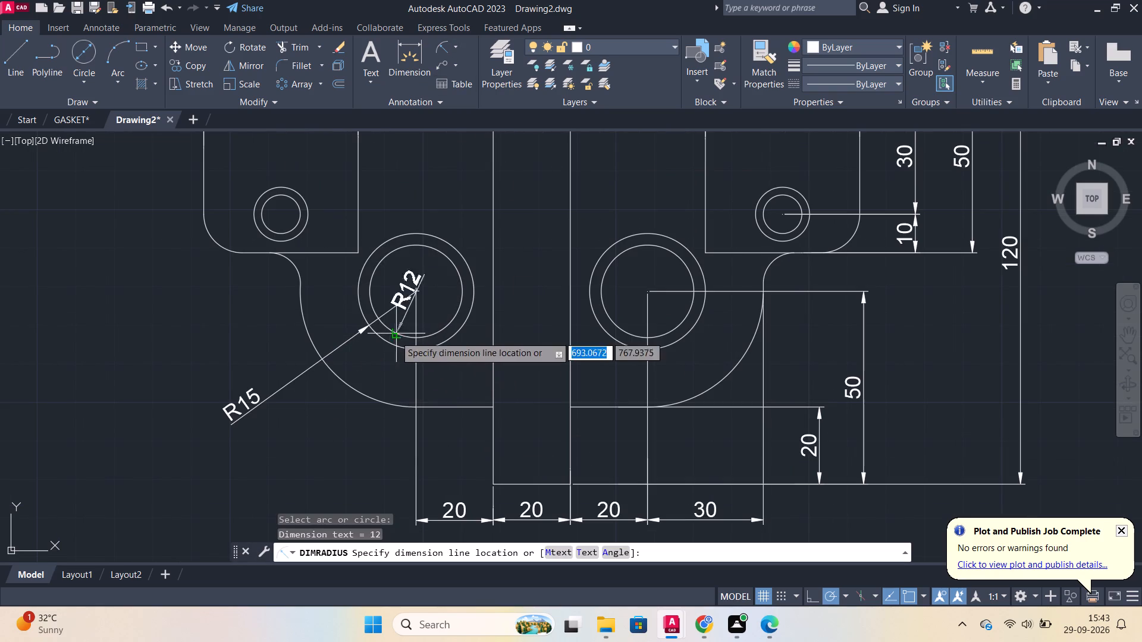
left_click(337, 450)
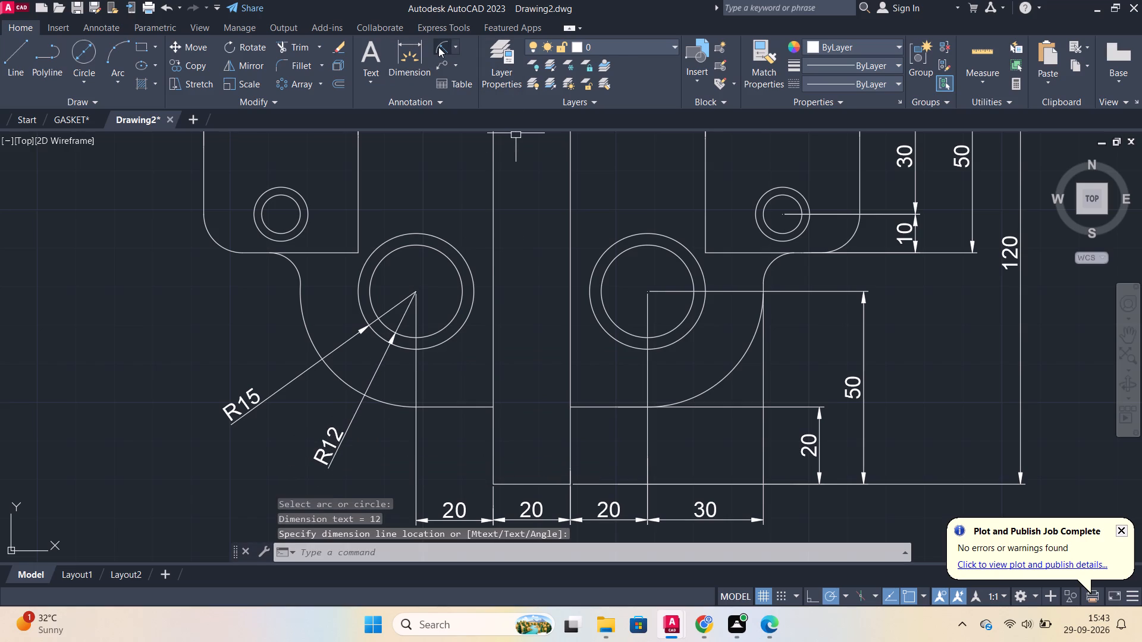
Add radius dimensions to the profile's large lower left arc and the small fillet joining it to the left plate, outside the profile.
left_click(438, 47)
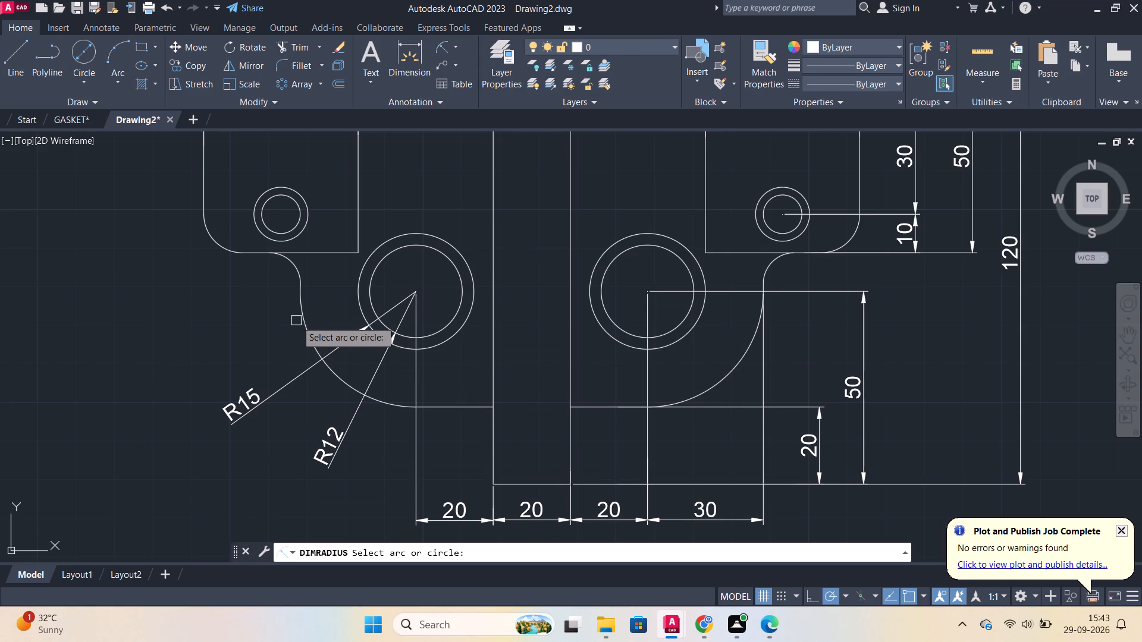
left_click(309, 336)
left_click(252, 355)
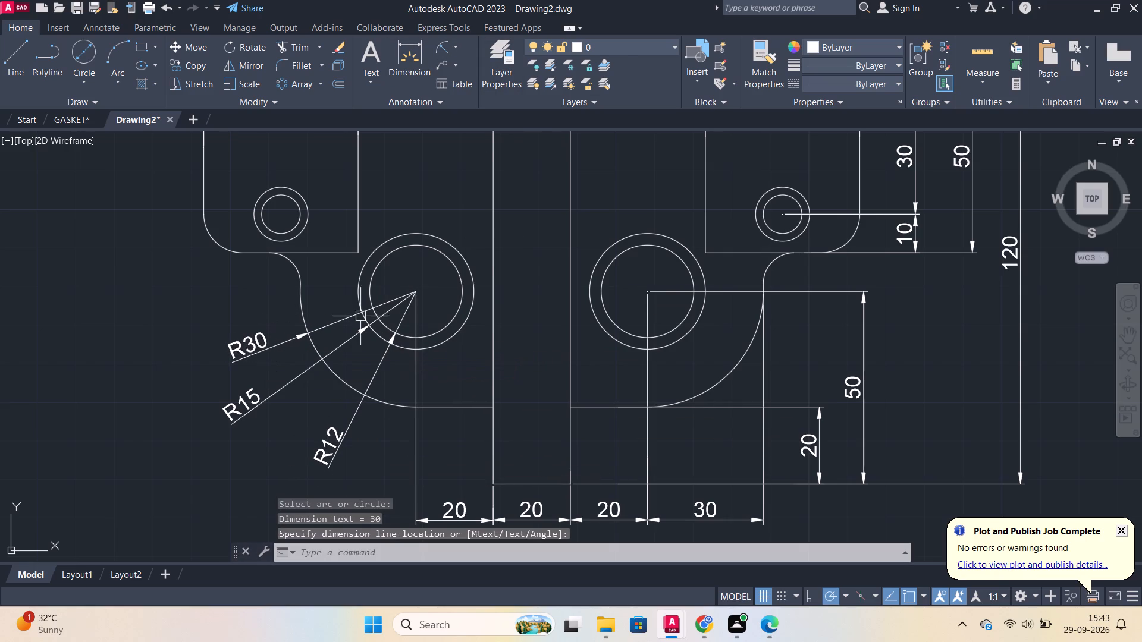
left_click(438, 46)
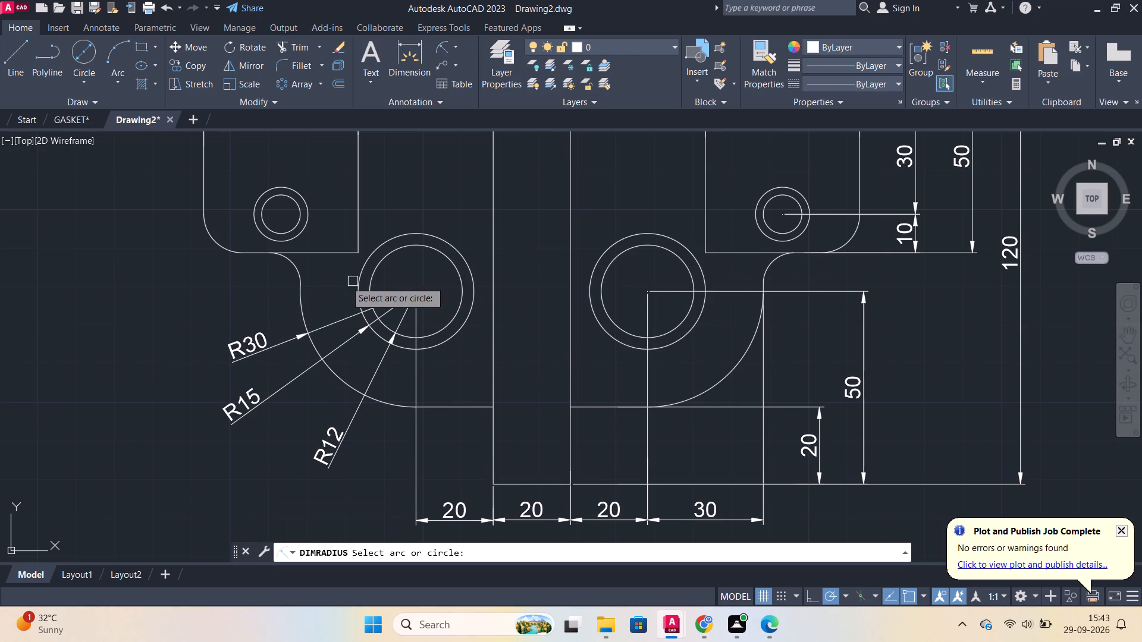
left_click(294, 267)
left_click(275, 279)
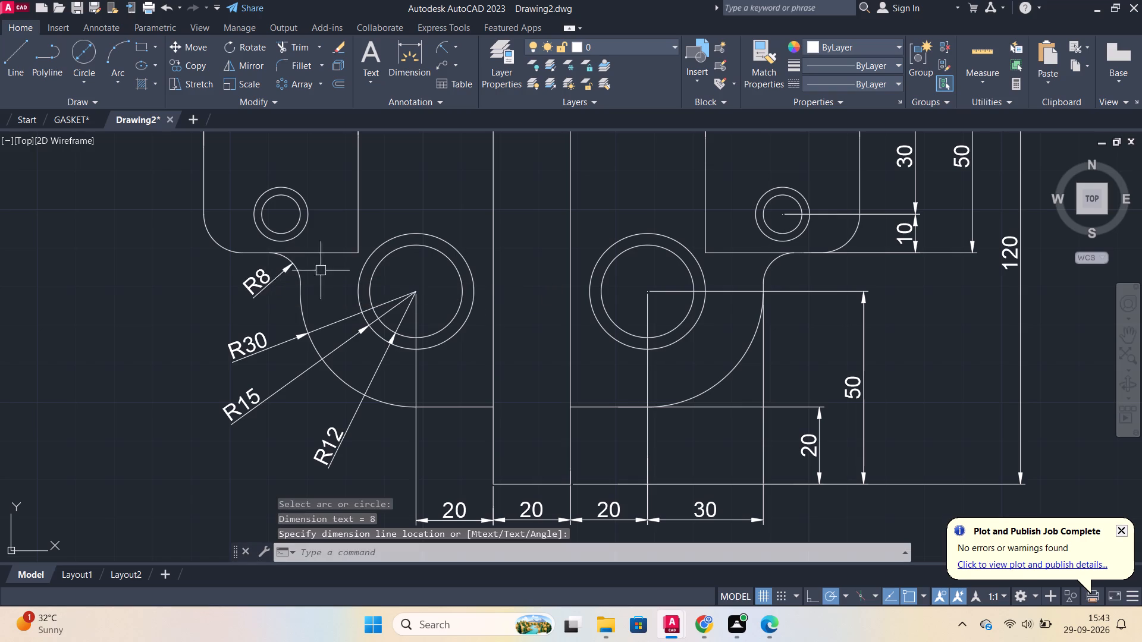
Add a horizontal linear dimension between the right plate's outer edge and the large right arc's outer end, in line with the bottom dimension row.
scroll(551, 290, "down", 1)
middle_click_drag(601, 257, 592, 257)
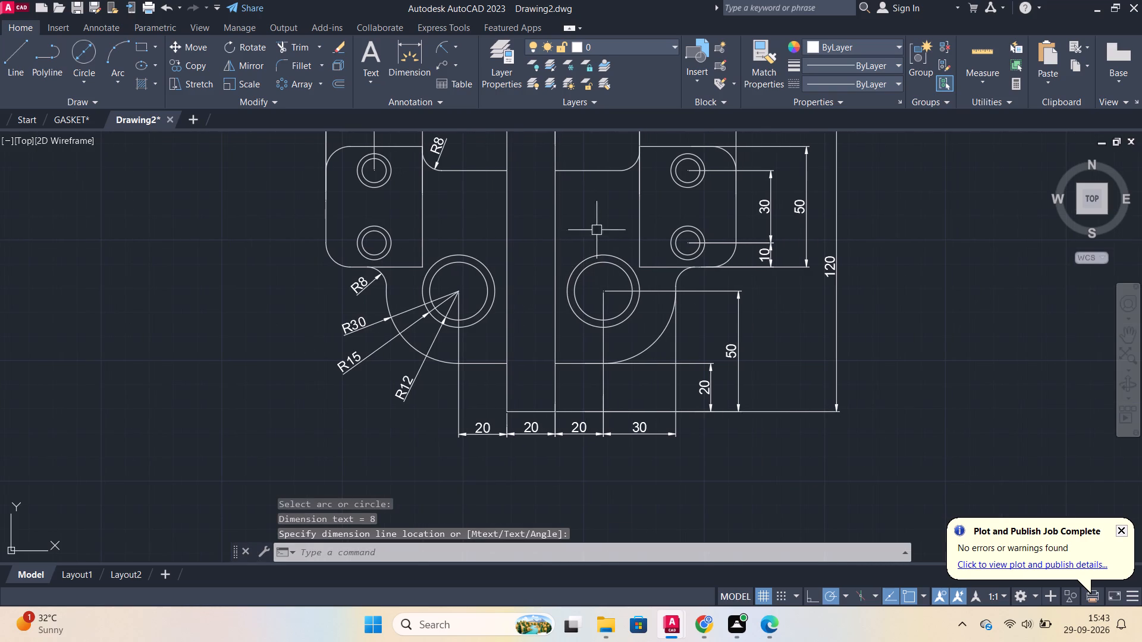
middle_click_drag(597, 203, 586, 265)
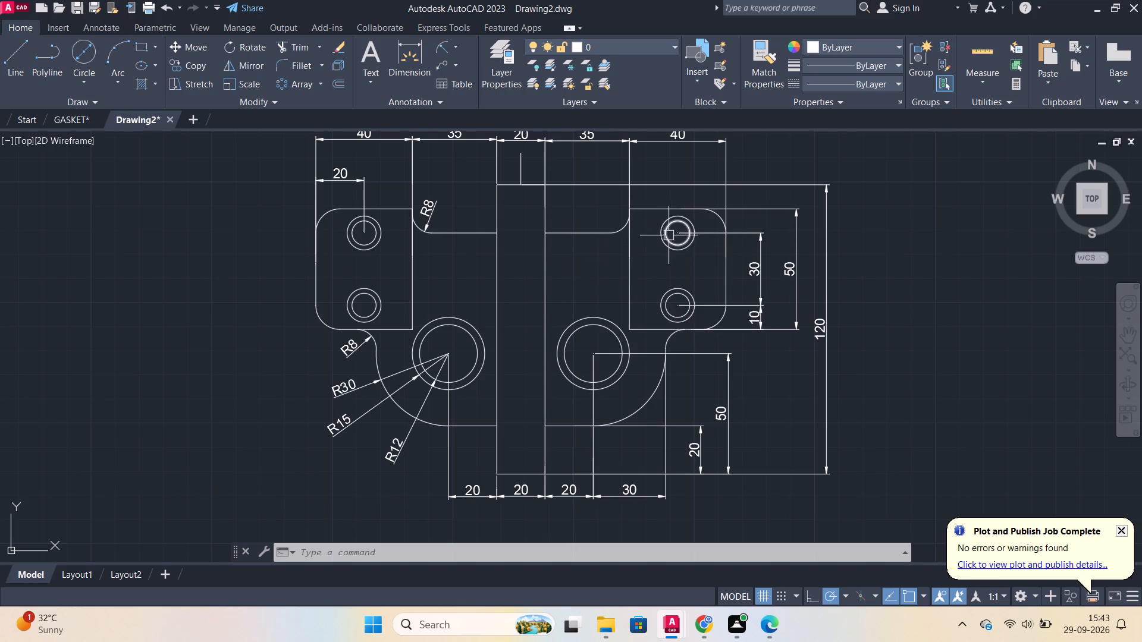
middle_click_drag(774, 320, 744, 301)
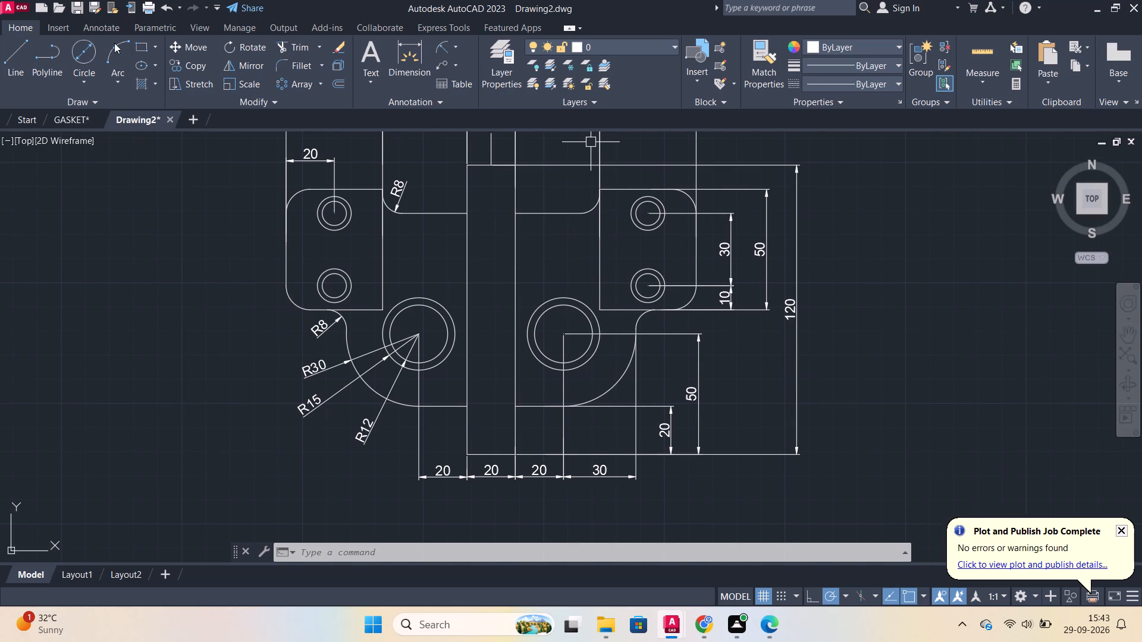
left_click(460, 48)
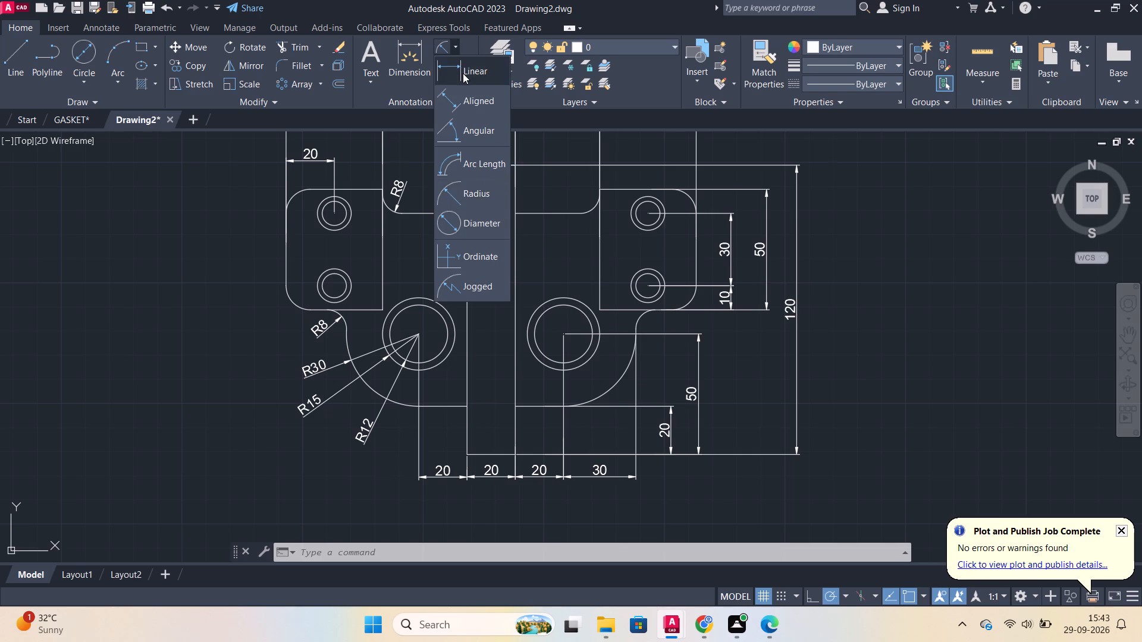
left_click(463, 73)
left_click(694, 251)
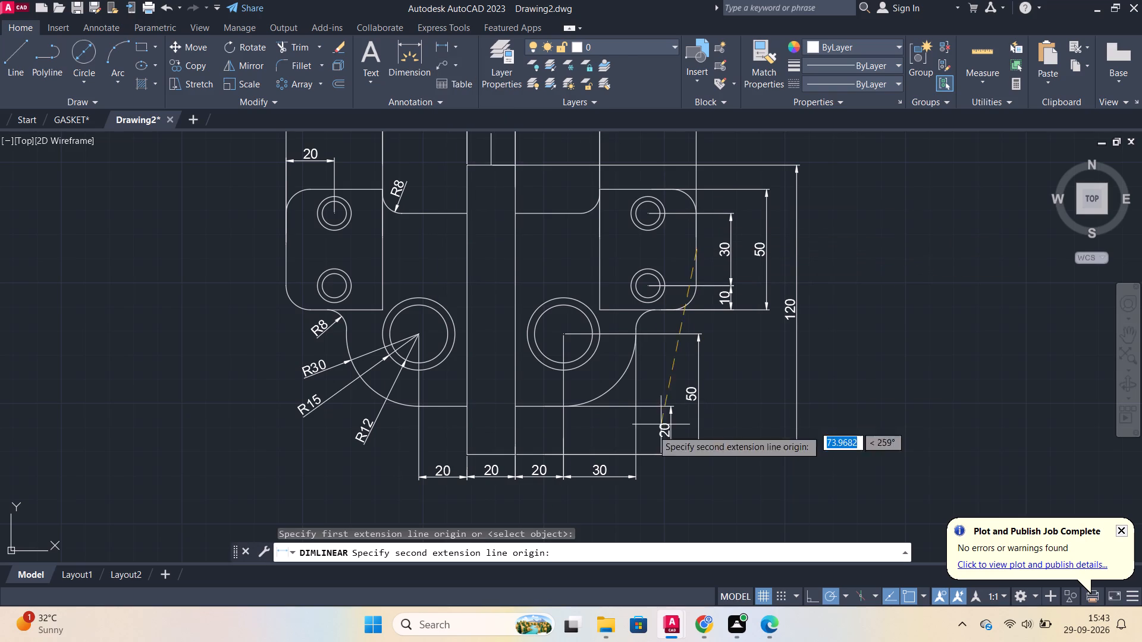
left_click(634, 467)
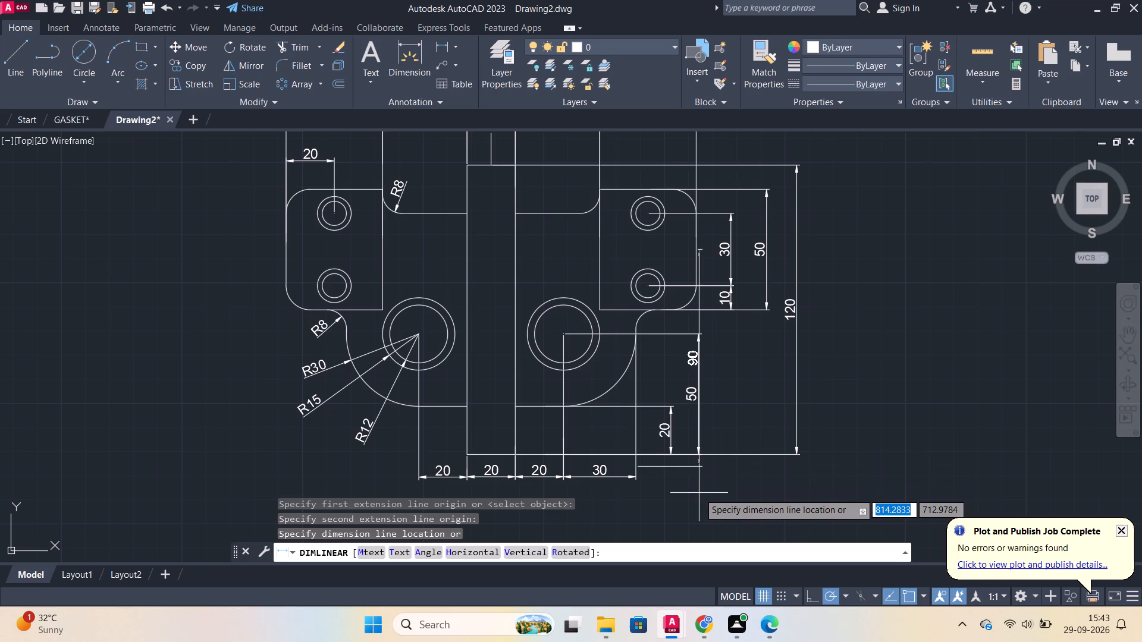
scroll(674, 472, "up", 2)
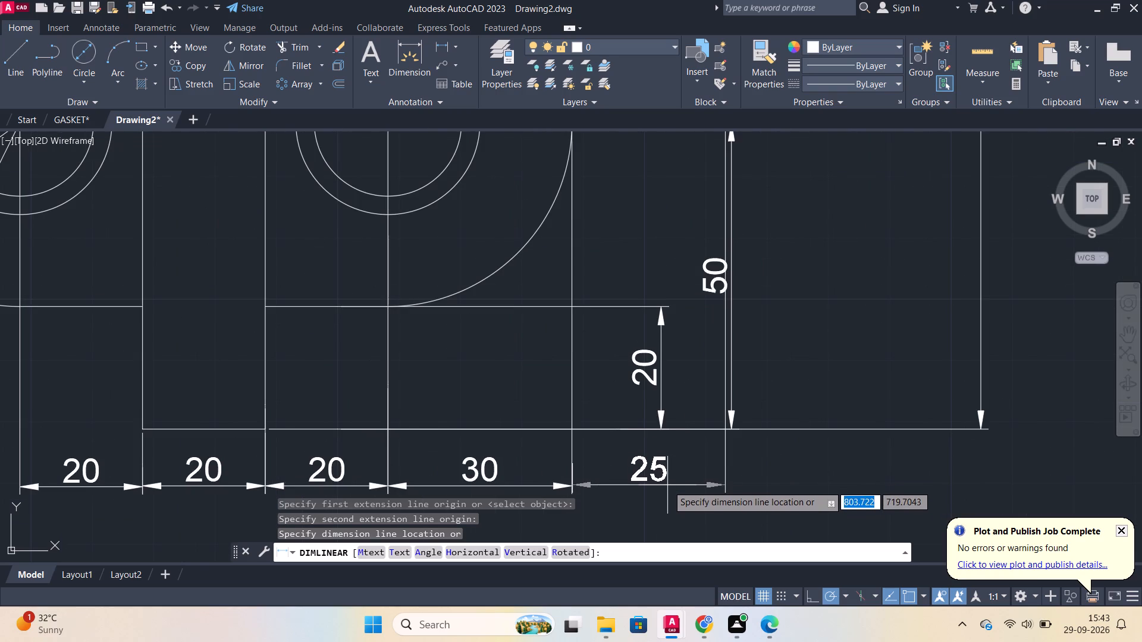
left_click(673, 483)
scroll(751, 383, "down", 1)
scroll(811, 348, "down", 1)
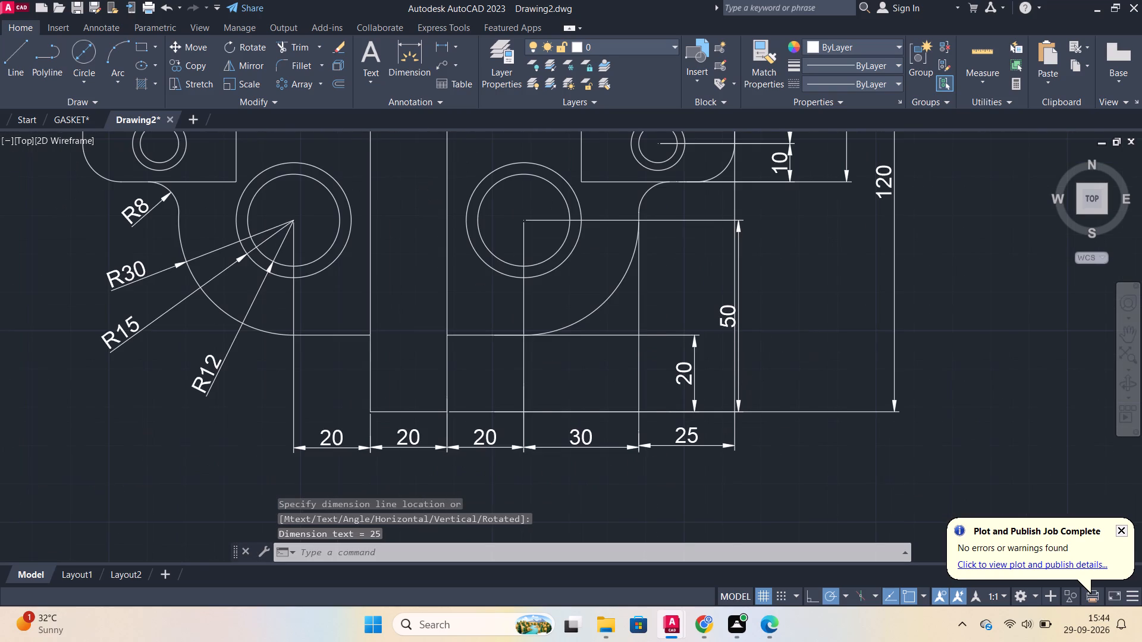
Fill the left and right plates with a GR_CYLIN gradient of green and yellow.
middle_click_drag(811, 347, 738, 395)
scroll(795, 359, "down", 1)
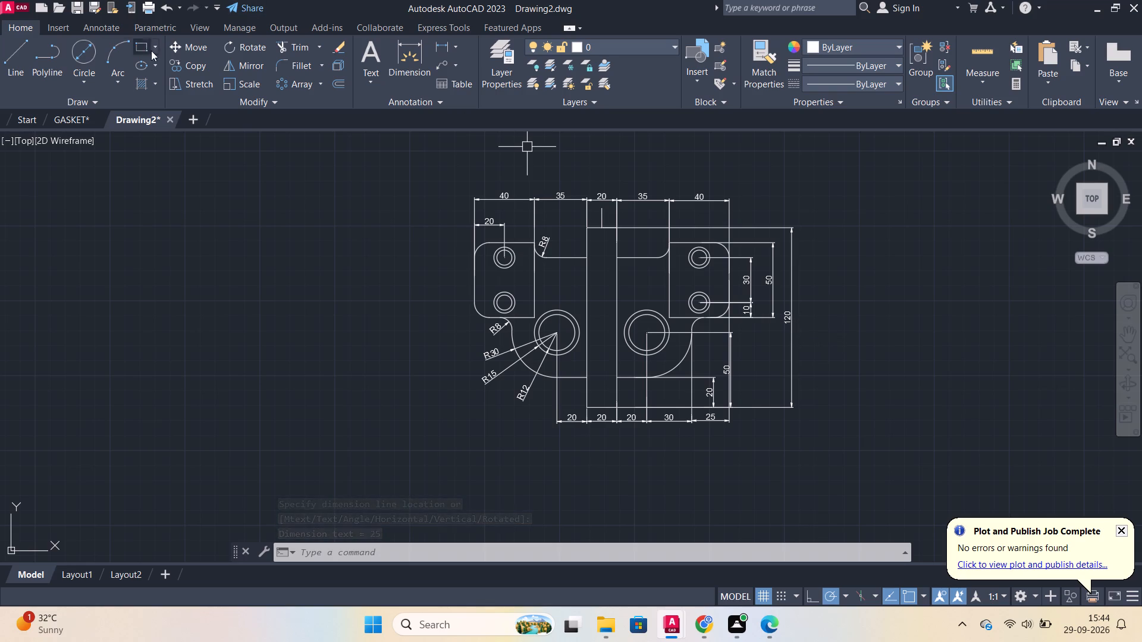
left_click(155, 85)
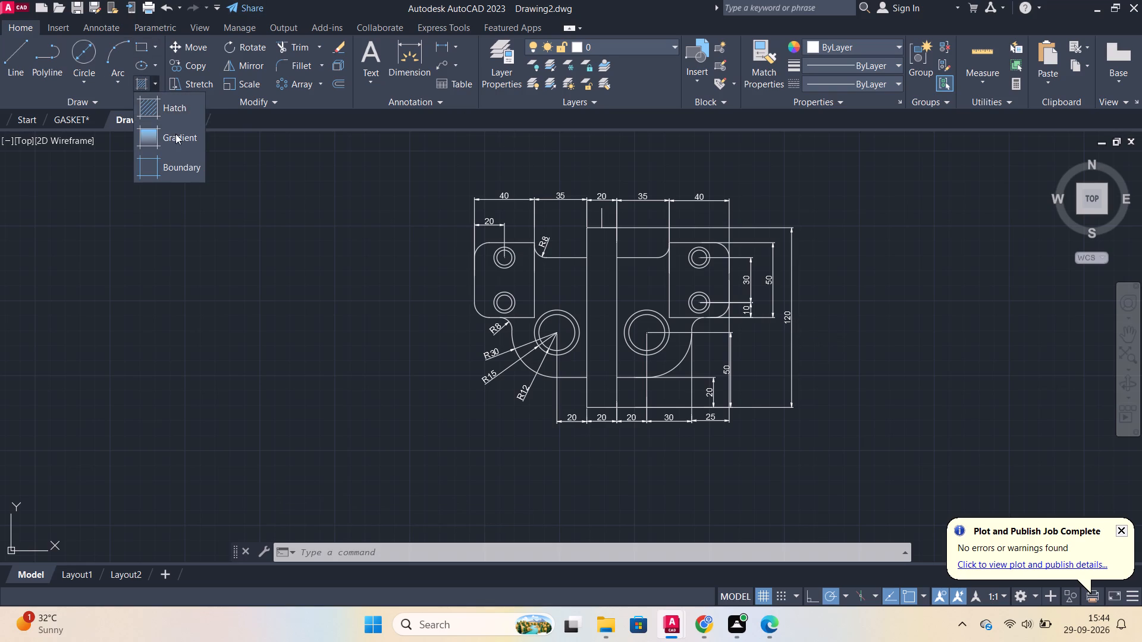
left_click(175, 134)
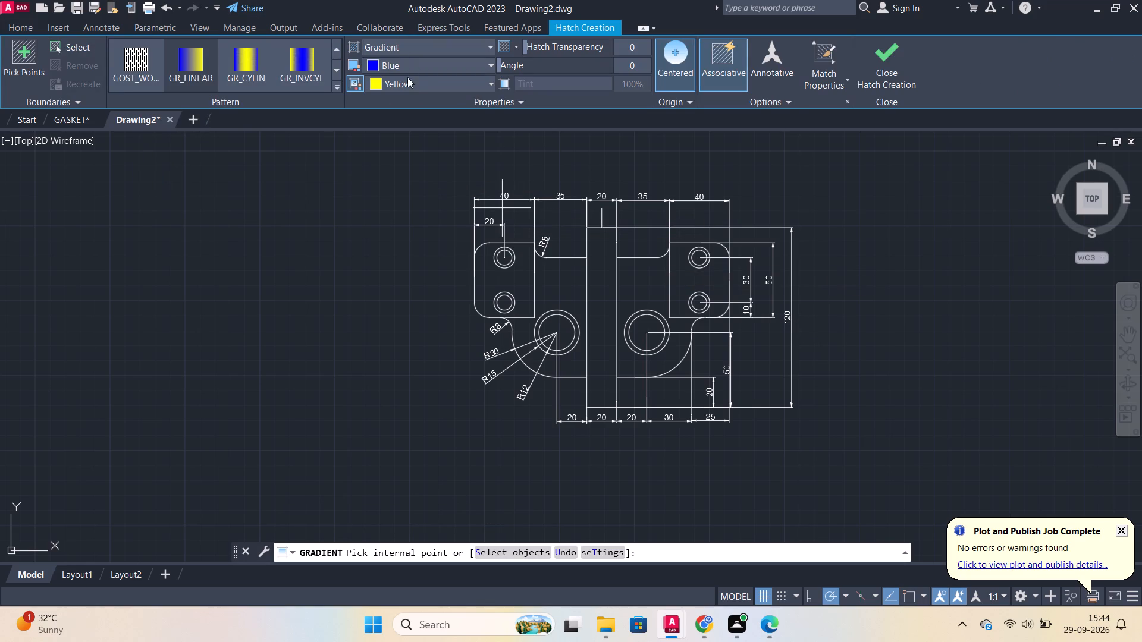
left_click(396, 64)
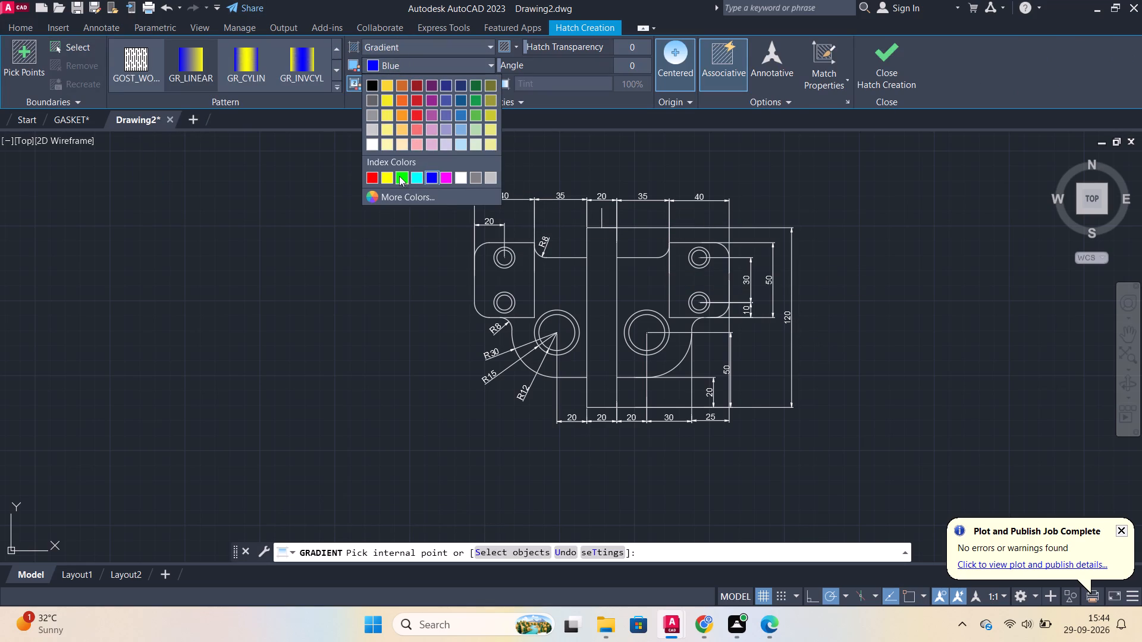
left_click(403, 179)
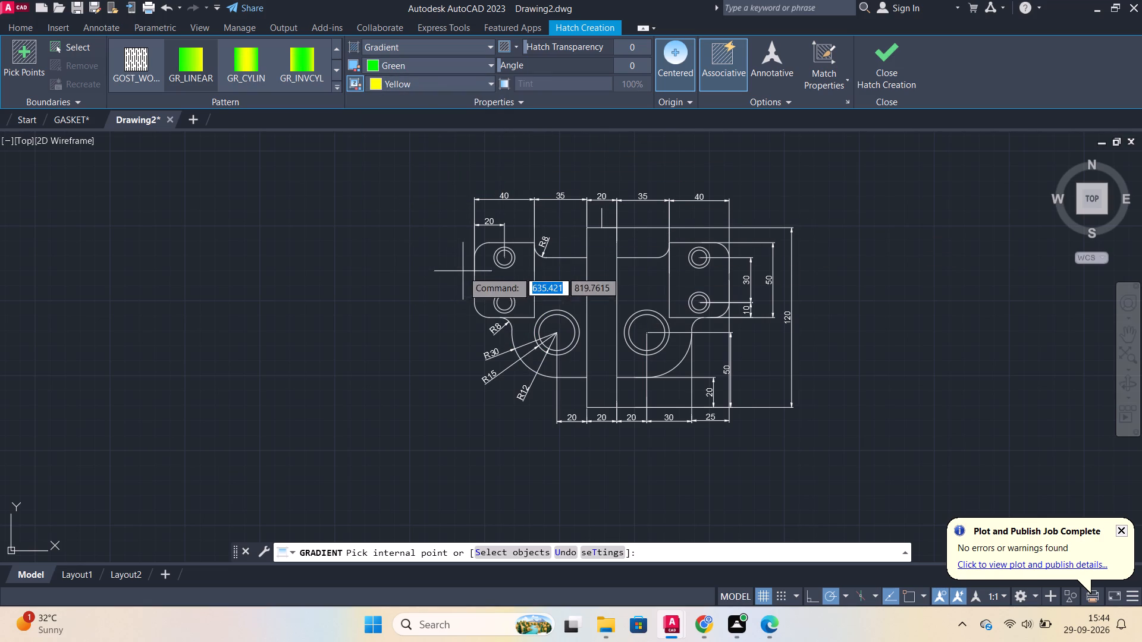
left_click(253, 62)
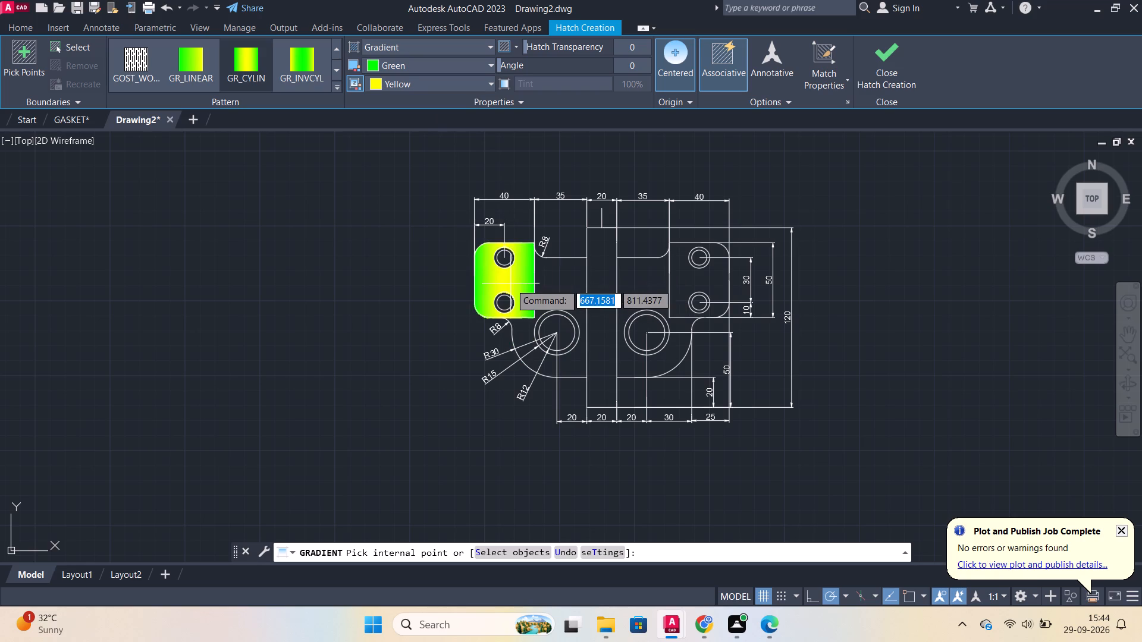
left_click(510, 284)
left_click(717, 289)
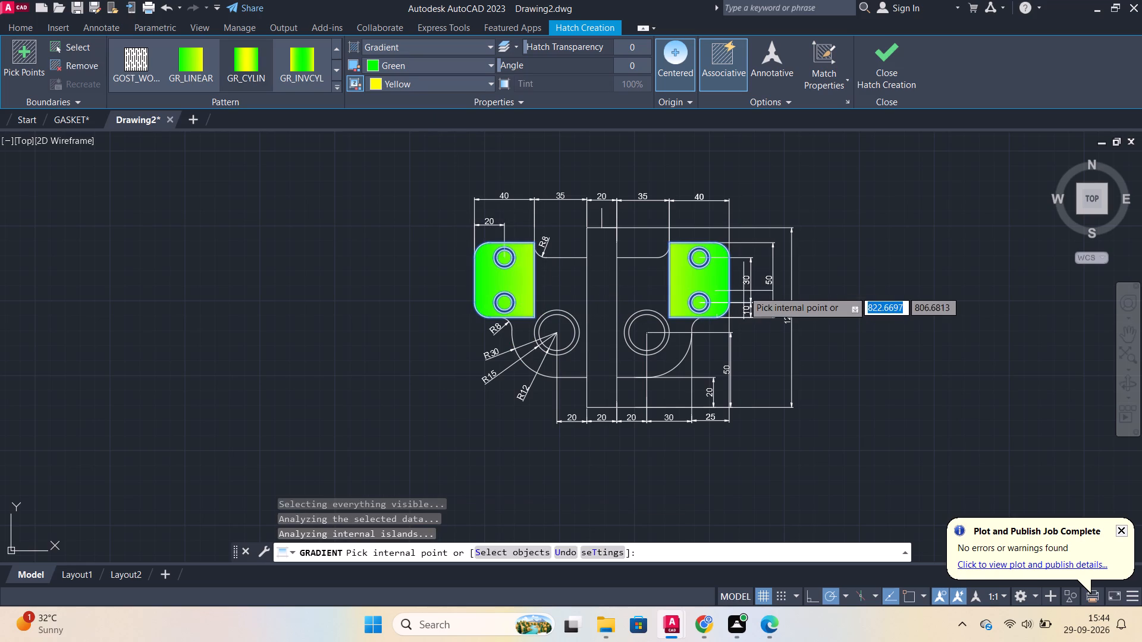
left_click(874, 75)
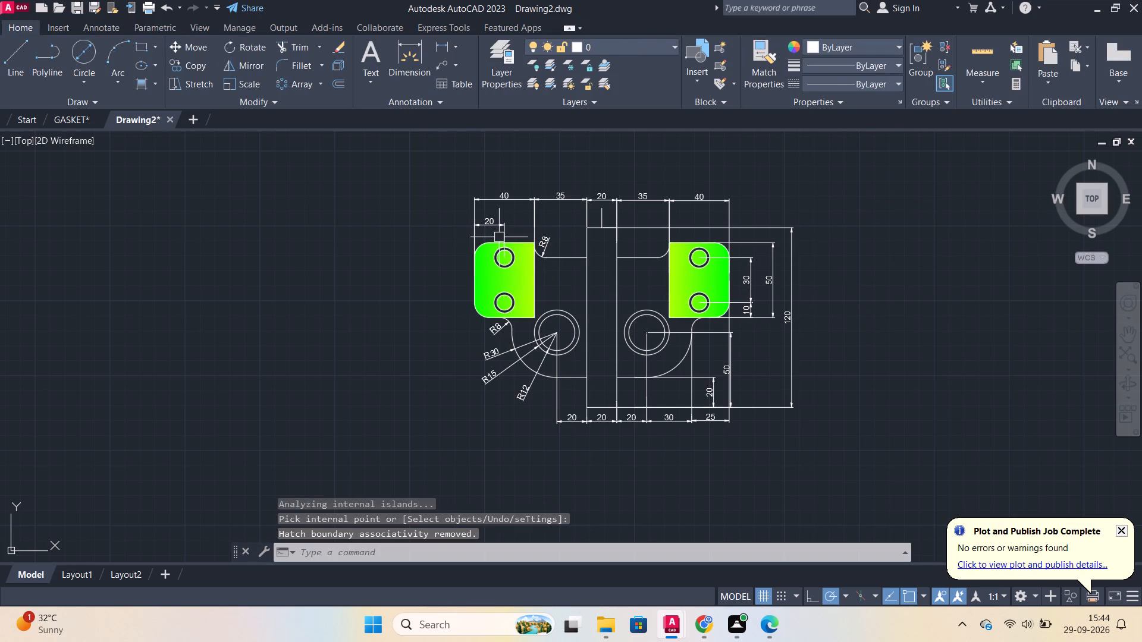
Fill the plates' four small inner circles and the right plate's upper ring with a GR_CYLIN gradient of red 237,31,36 and yellow 241,235,31.
scroll(475, 241, "up", 1)
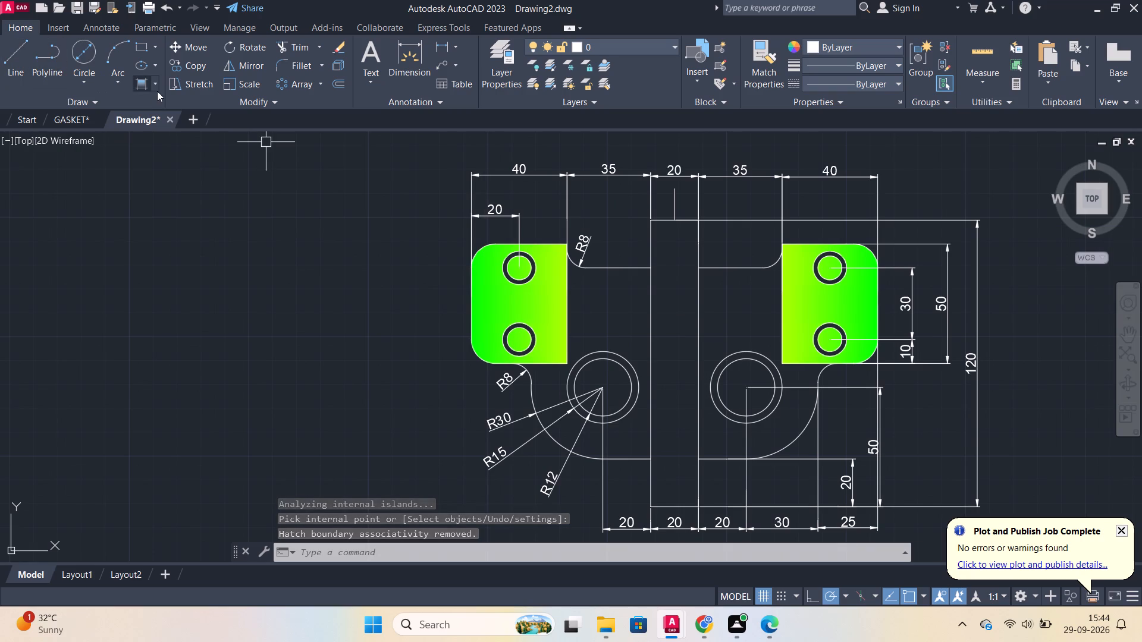
left_click(157, 86)
left_click(172, 134)
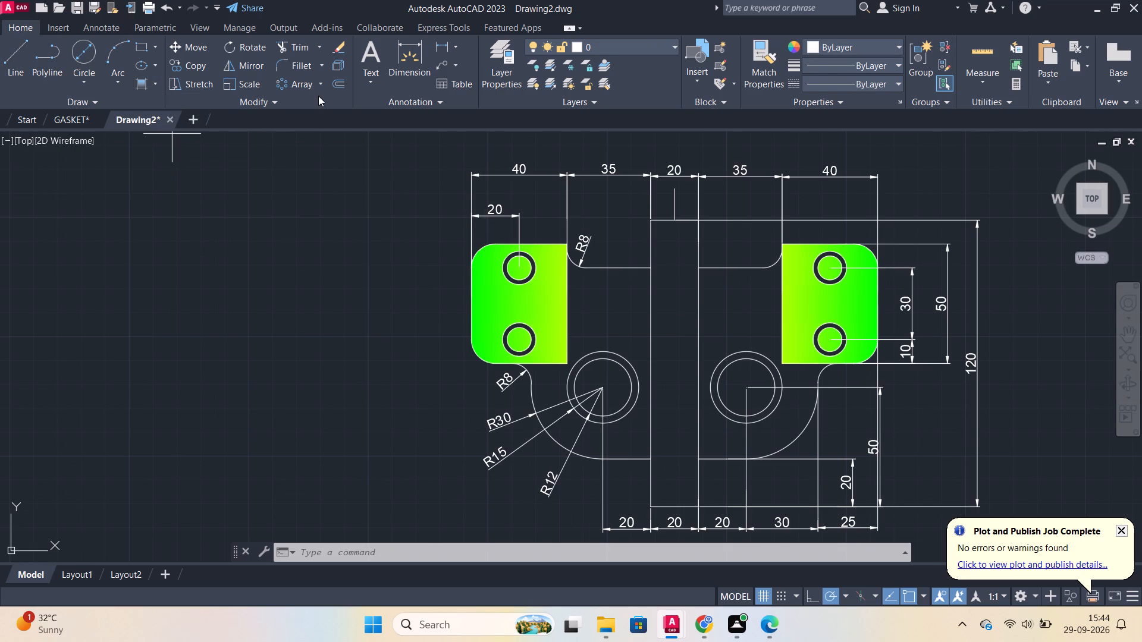
left_click(408, 70)
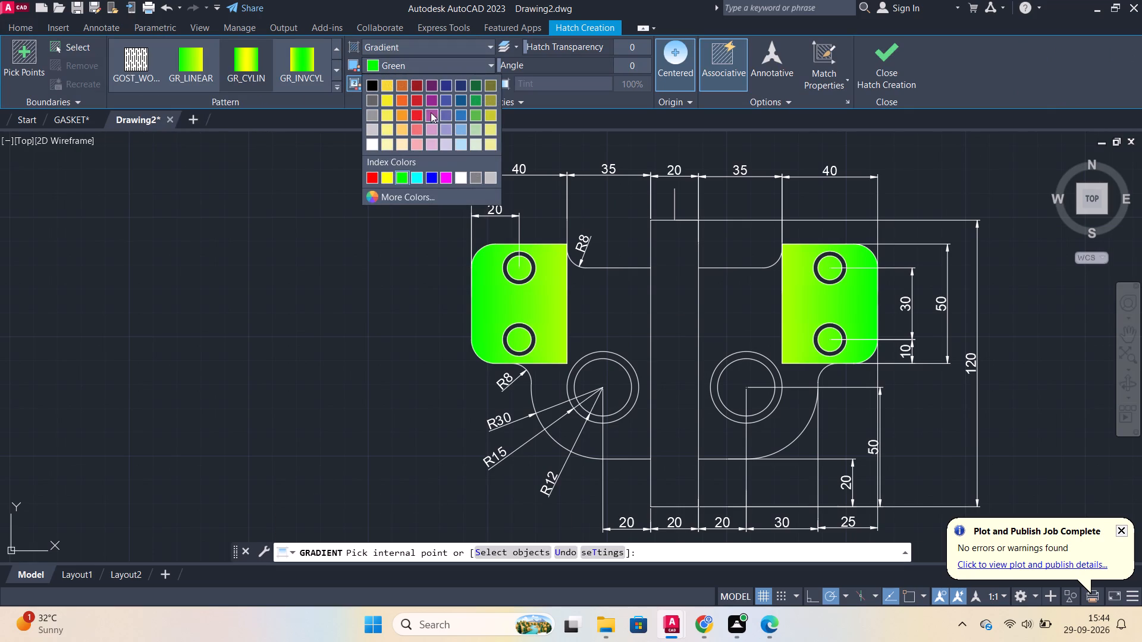
left_click(411, 113)
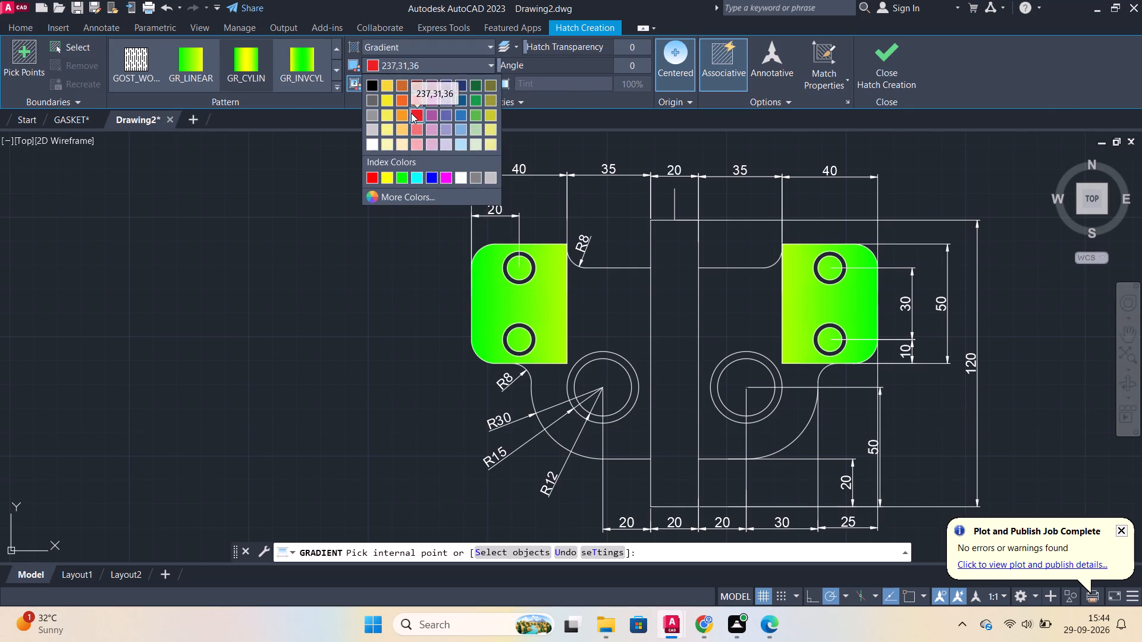
left_click(401, 78)
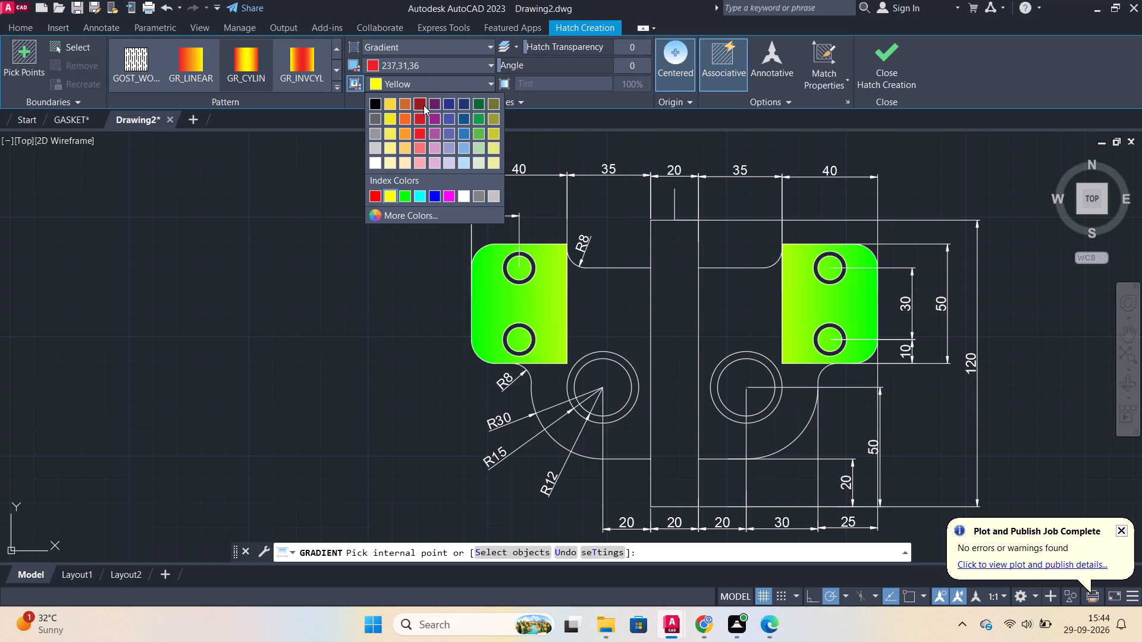
left_click(390, 123)
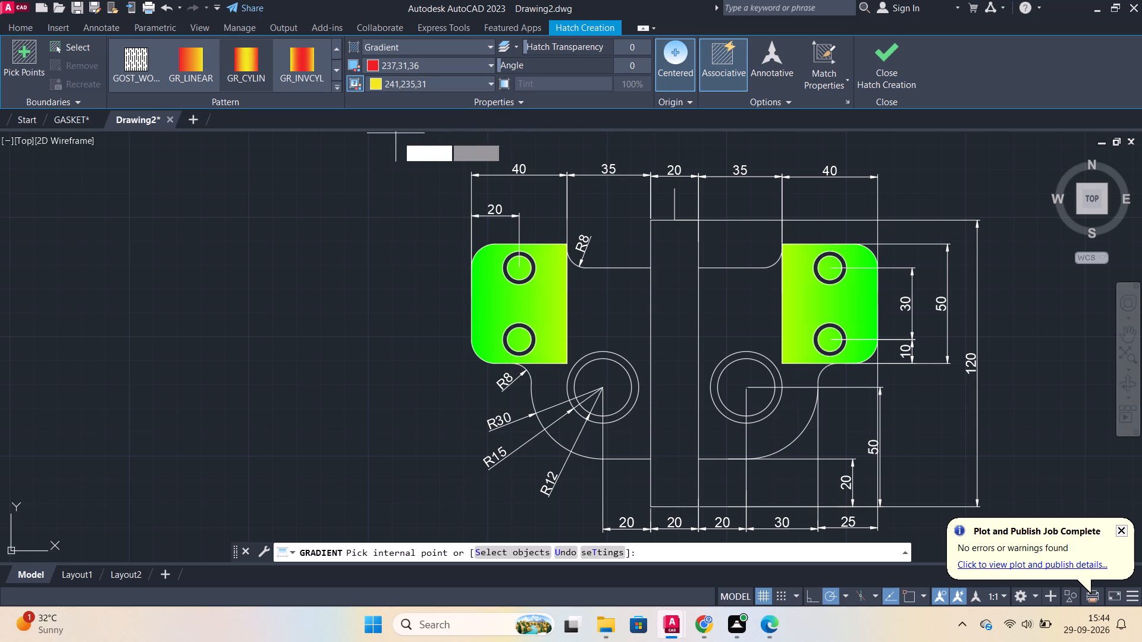
left_click(255, 72)
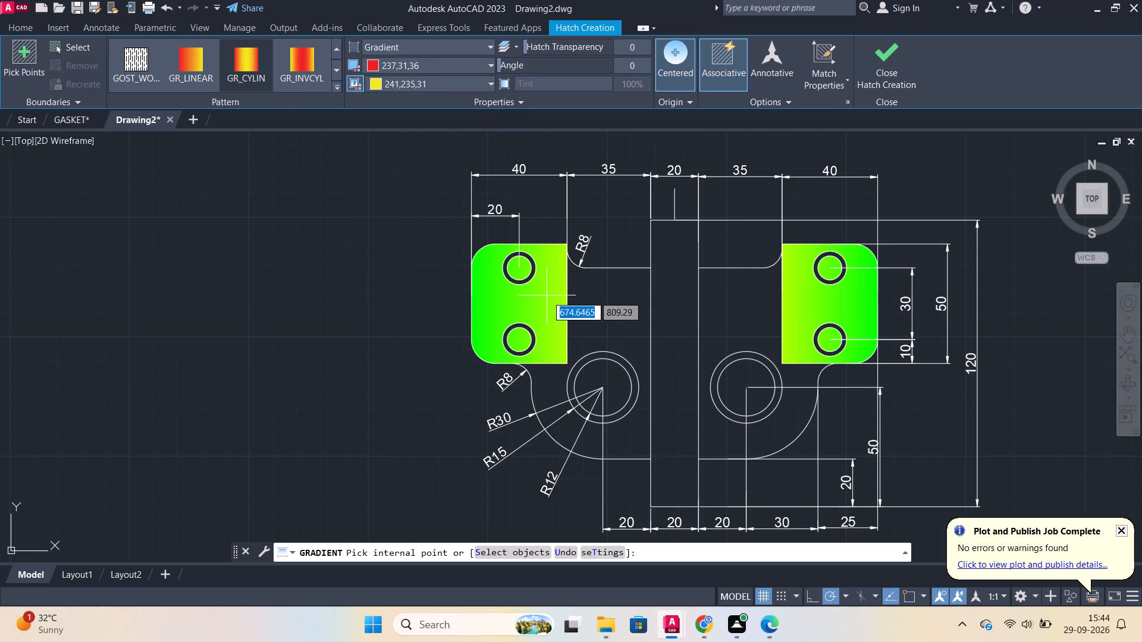
left_click(519, 272)
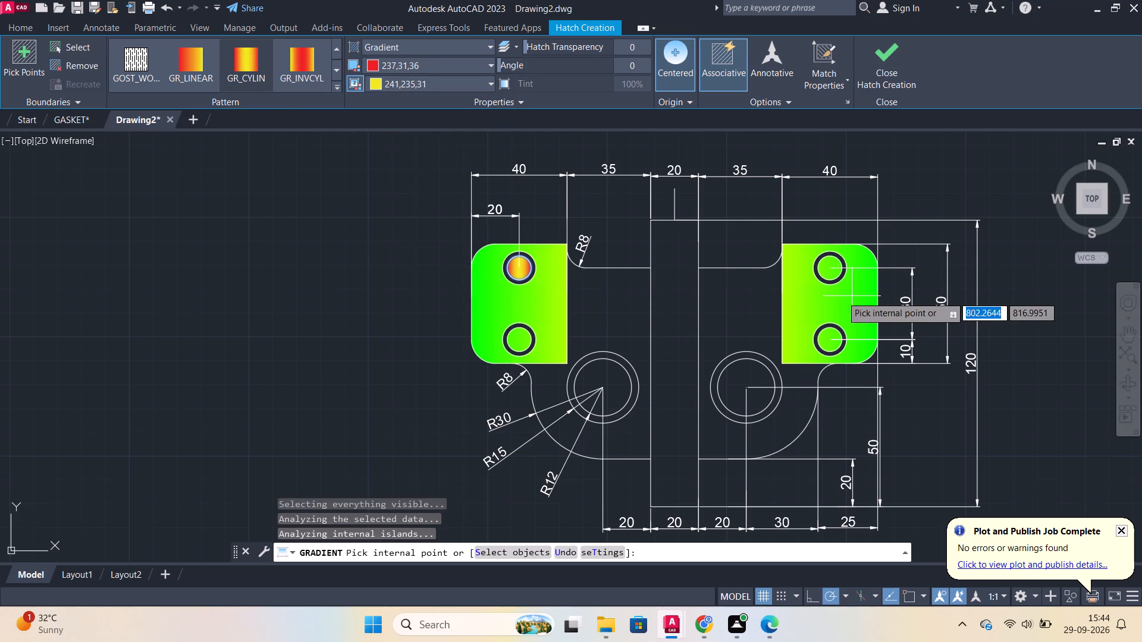
left_click(839, 279)
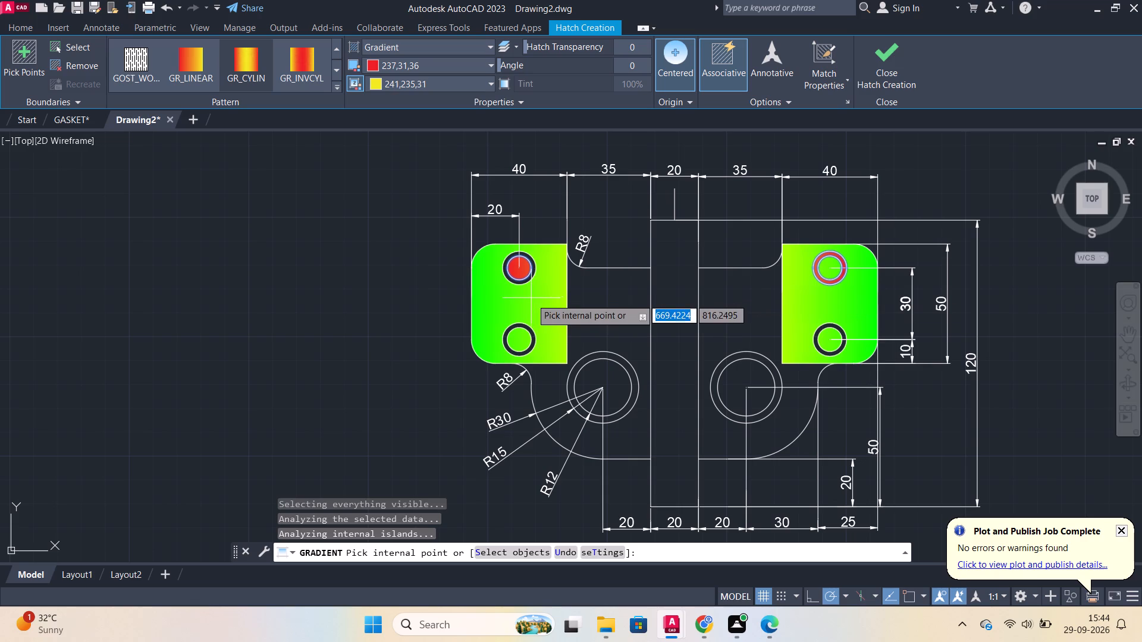
scroll(670, 310, "up", 2)
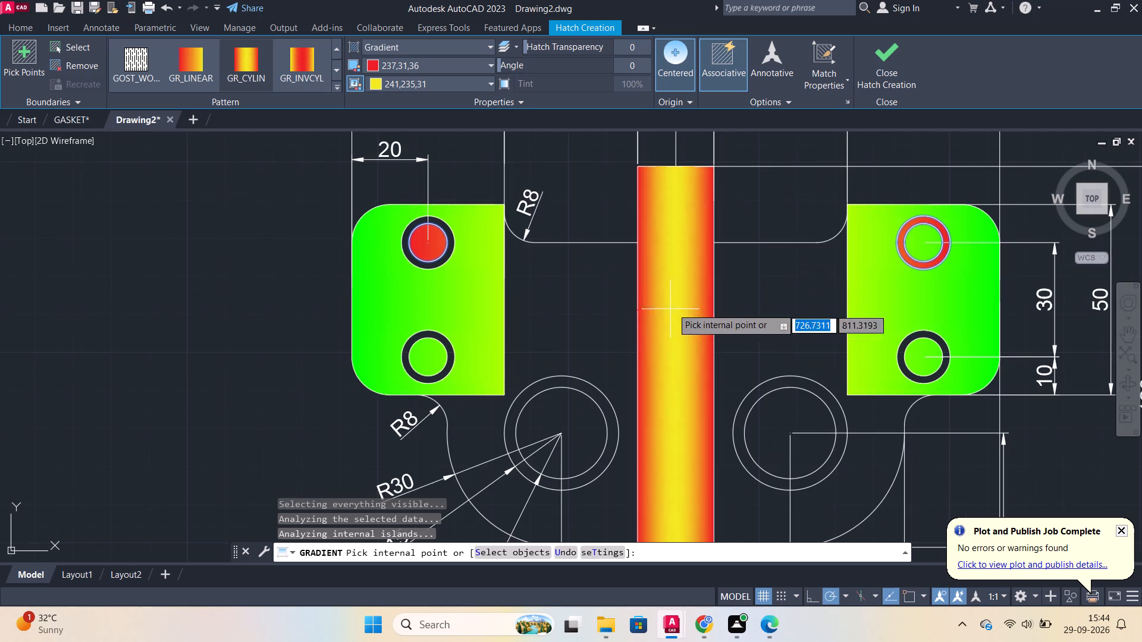
left_click(927, 237)
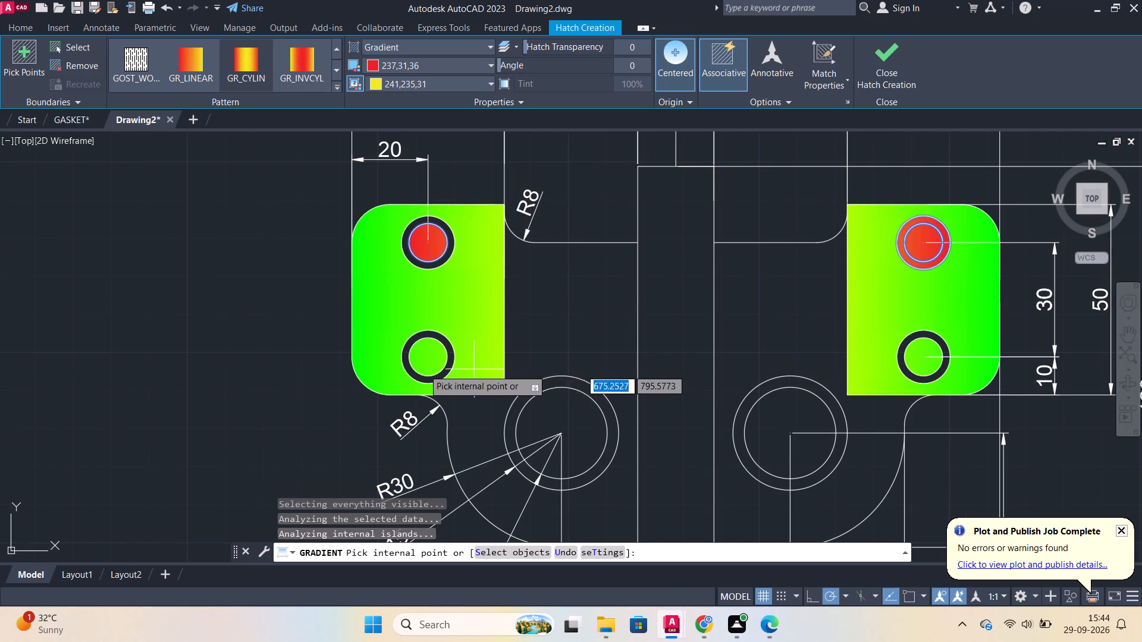
left_click(431, 360)
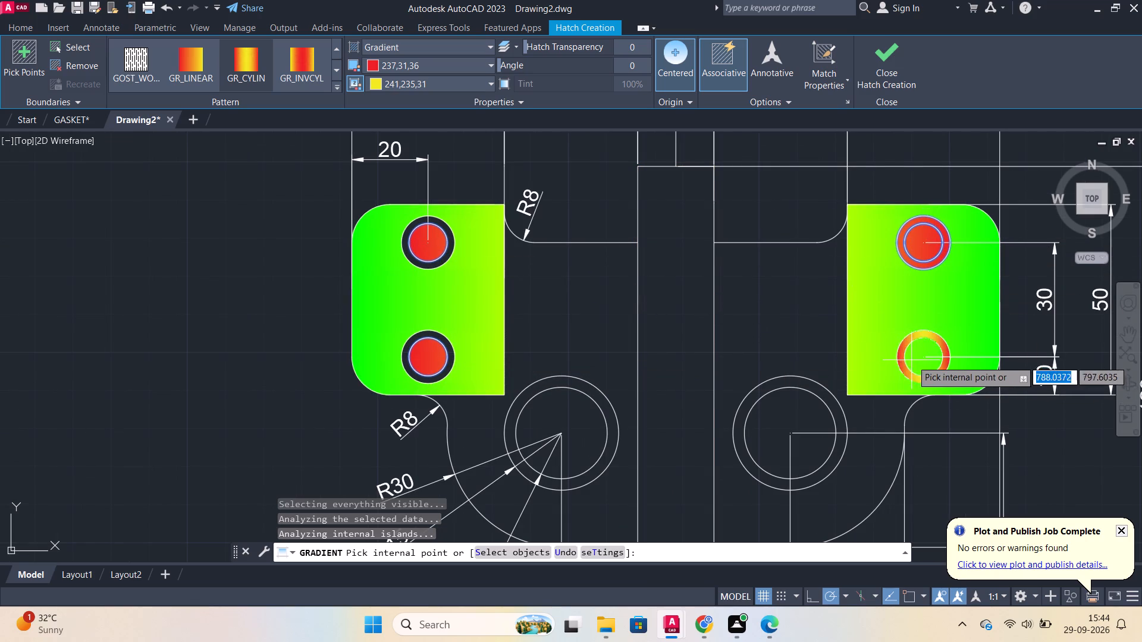
left_click(915, 359)
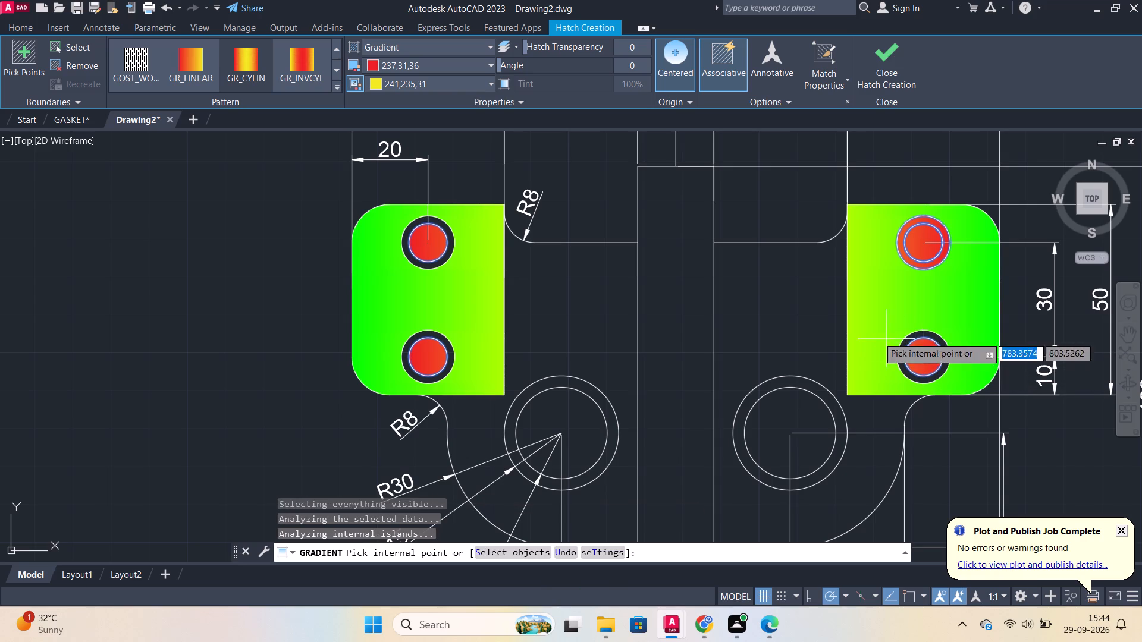
Fill the profile's body areas on both sides of the central strip with the same red and yellow gradient.
middle_click_drag(765, 322, 611, 352)
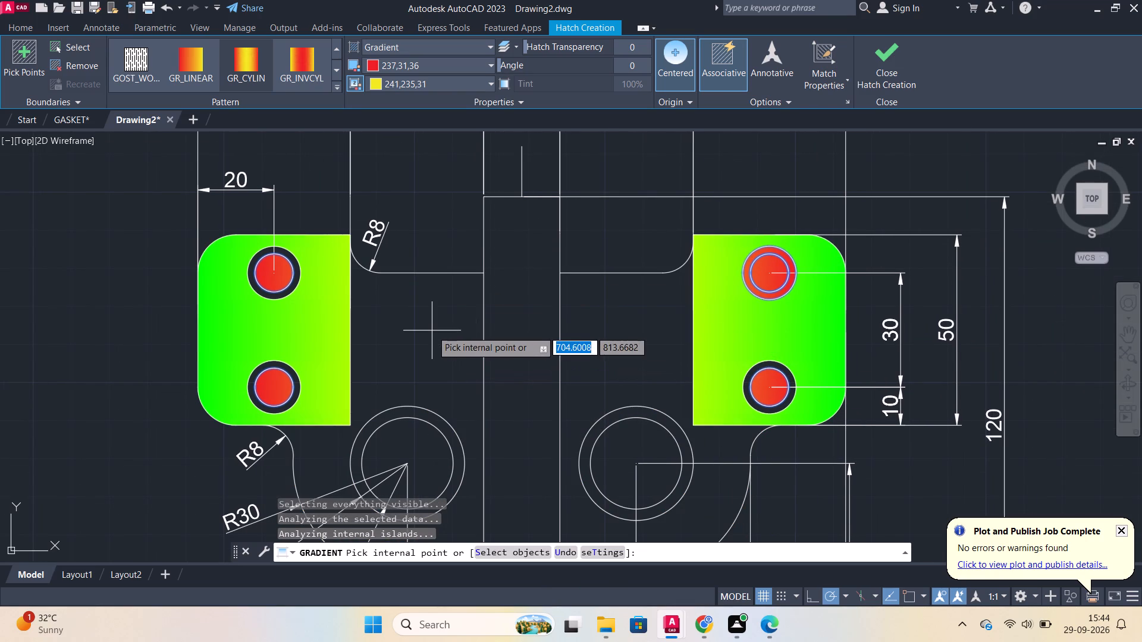
left_click(458, 342)
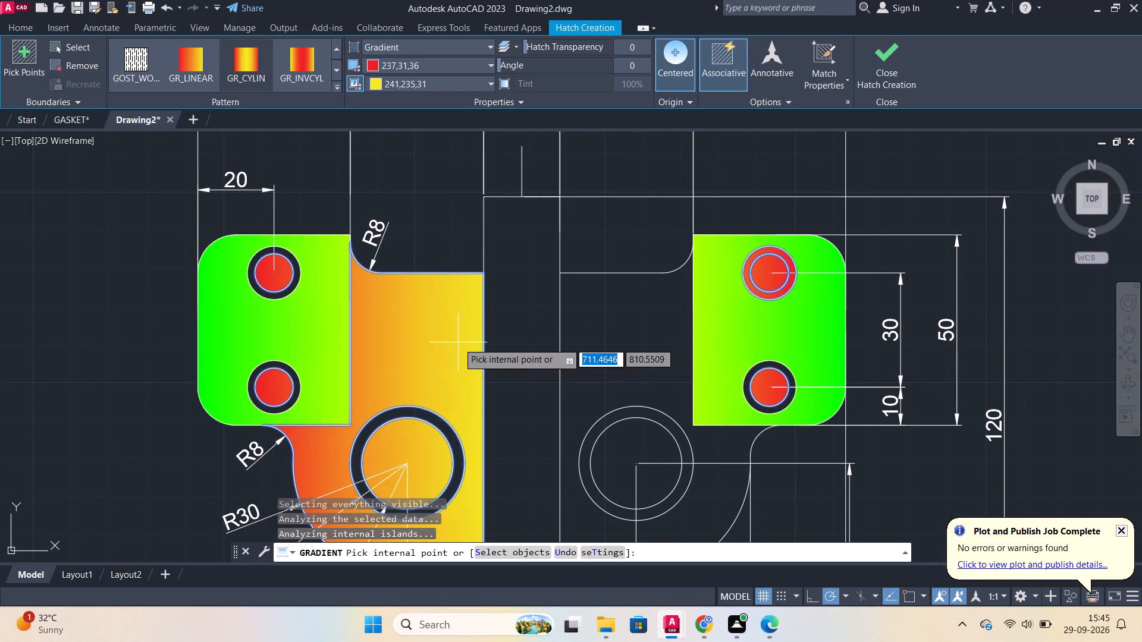
left_click(636, 334)
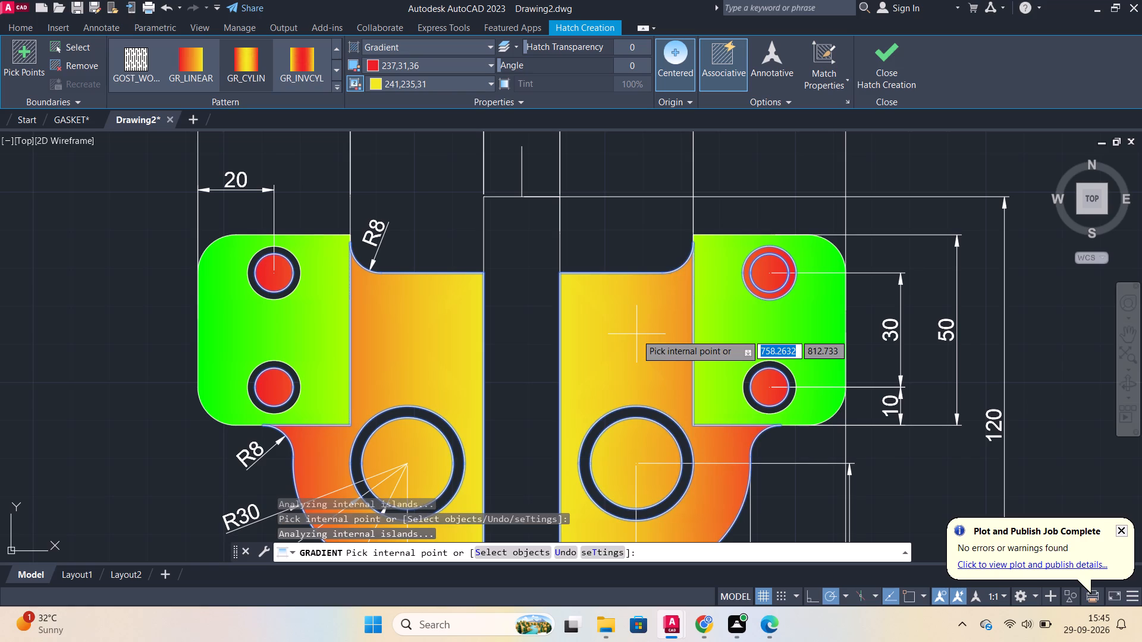
scroll(627, 329, "down", 3)
scroll(676, 268, "up", 2)
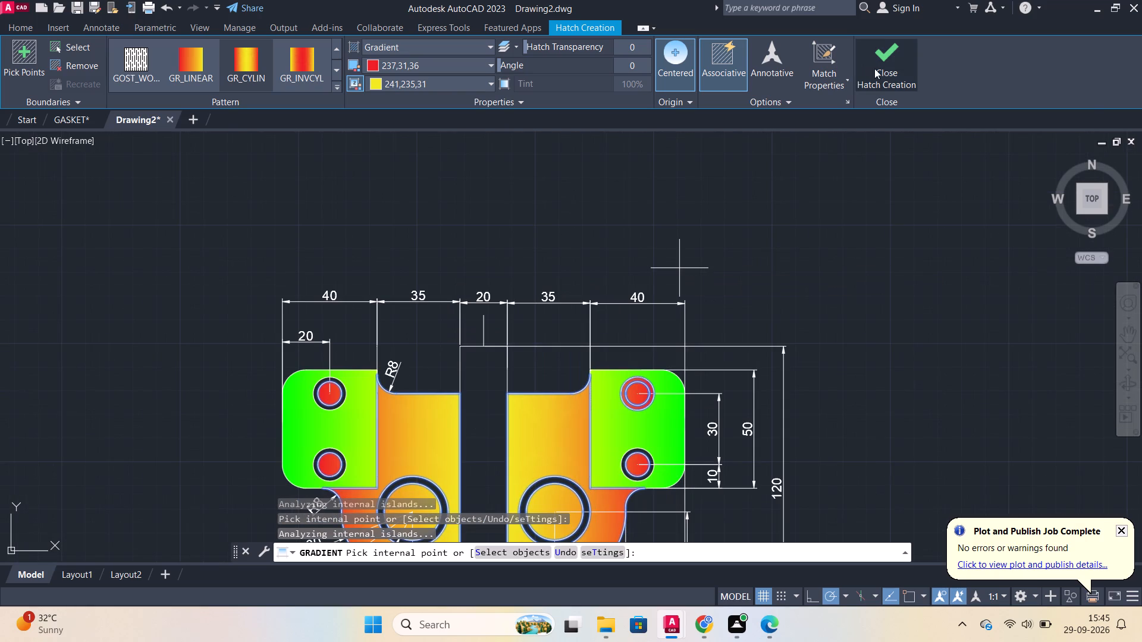
left_click(882, 68)
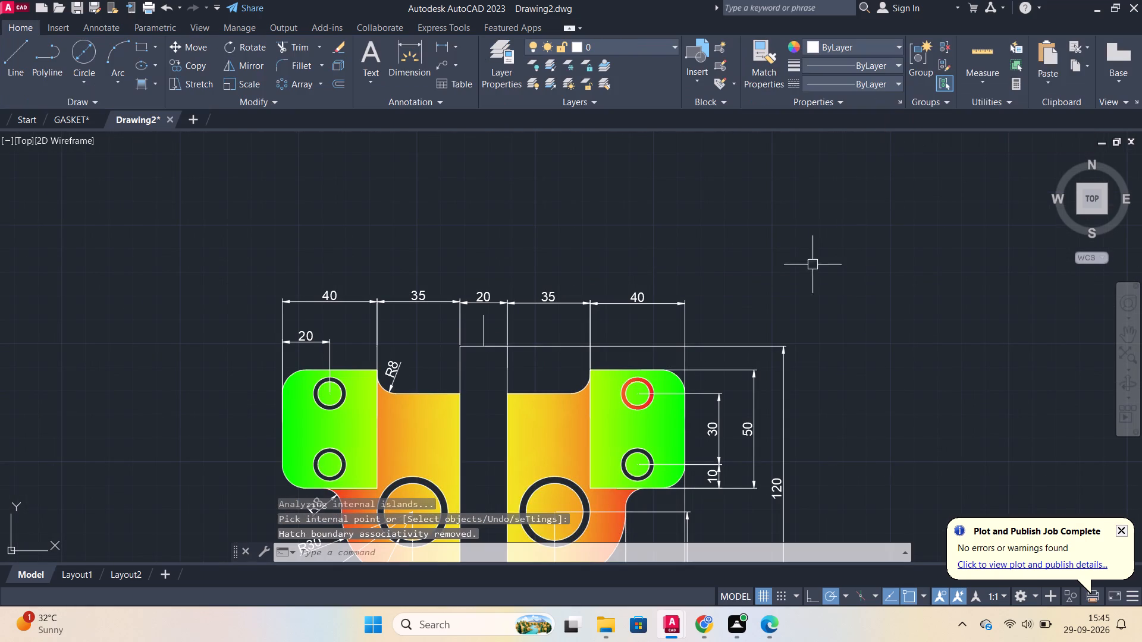
scroll(585, 372, "up", 2)
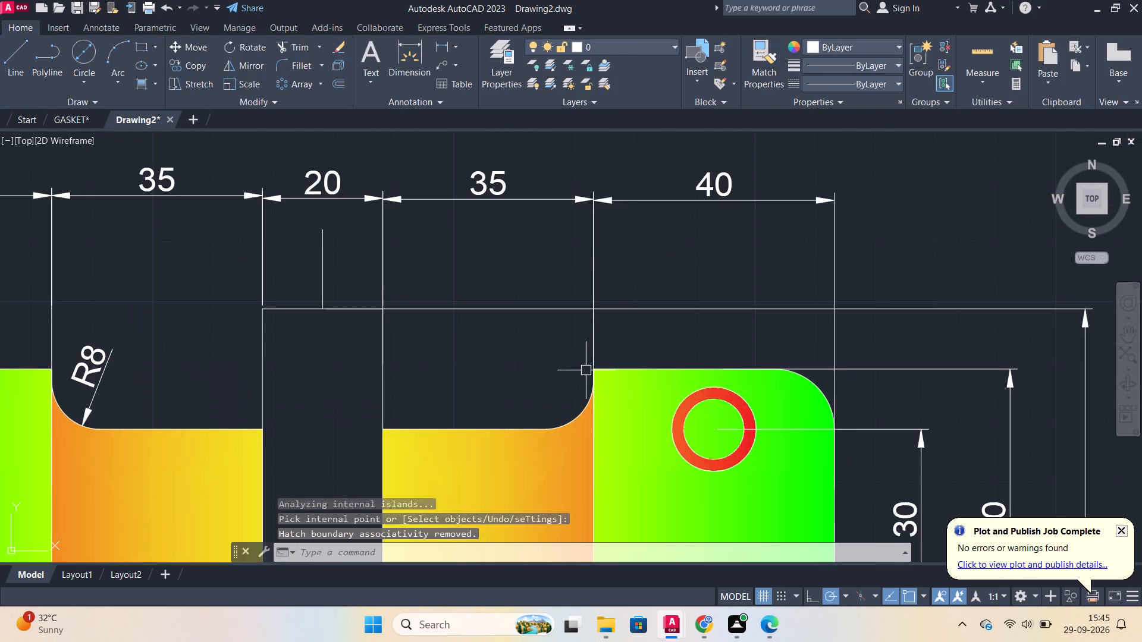
Fill the left plate's two small rings and the right plate's lower ring with the 237,31,36 red and 241,235,31 yellow gradient.
scroll(586, 370, "down", 2)
middle_click_drag(442, 347, 515, 292)
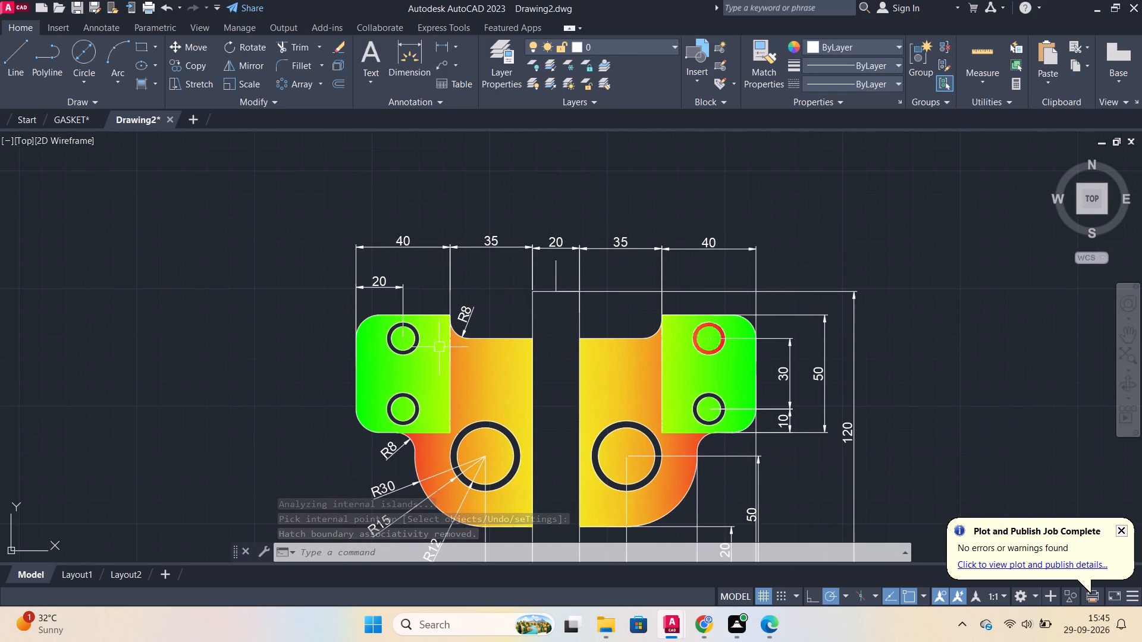
left_click(137, 86)
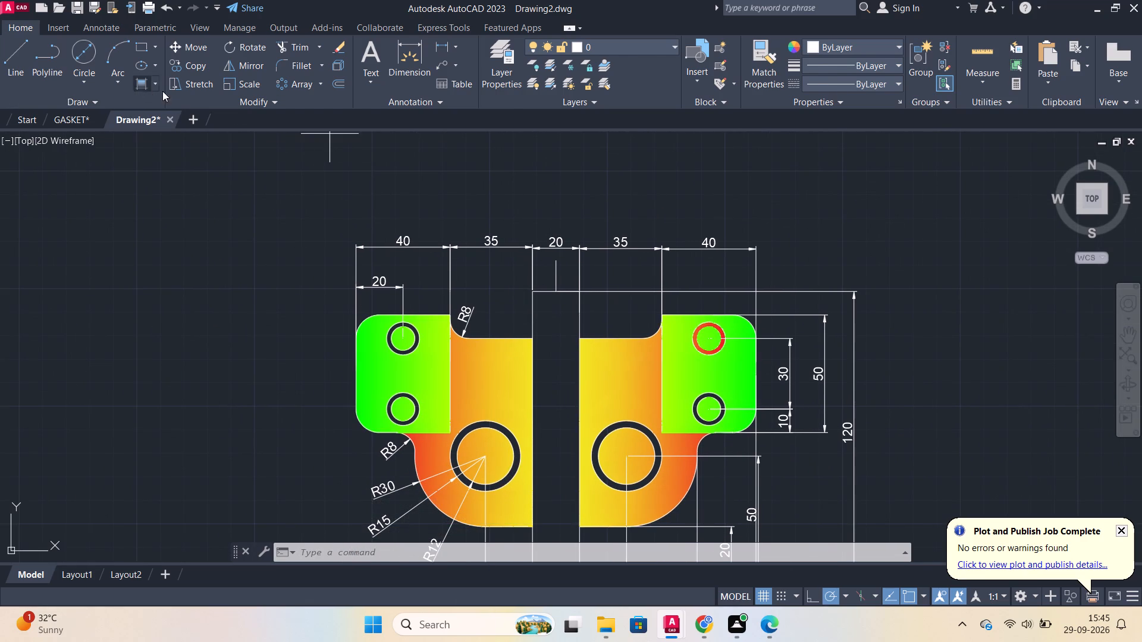
scroll(409, 342, "up", 2)
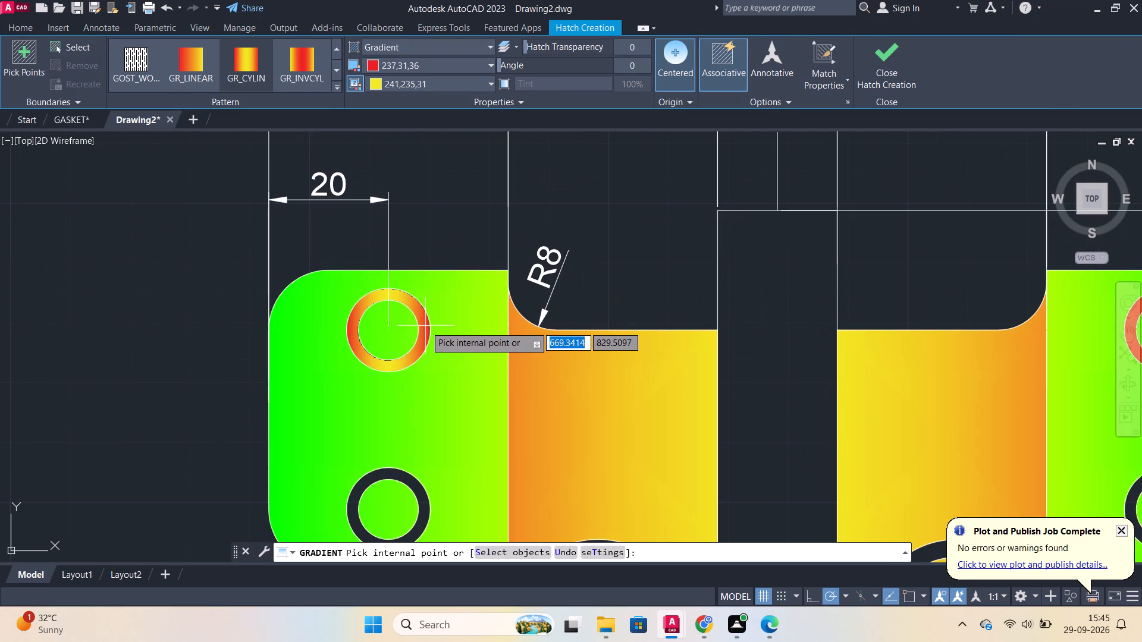
left_click(425, 326)
scroll(425, 326, "down", 2)
scroll(418, 421, "up", 3)
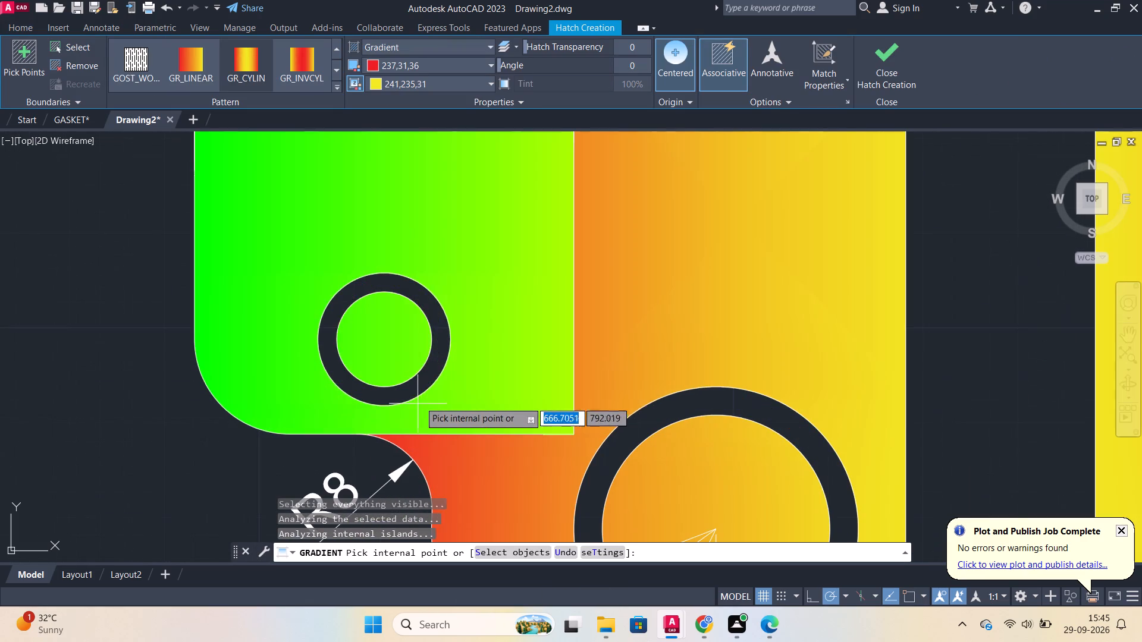
left_click(435, 371)
scroll(441, 370, "down", 3)
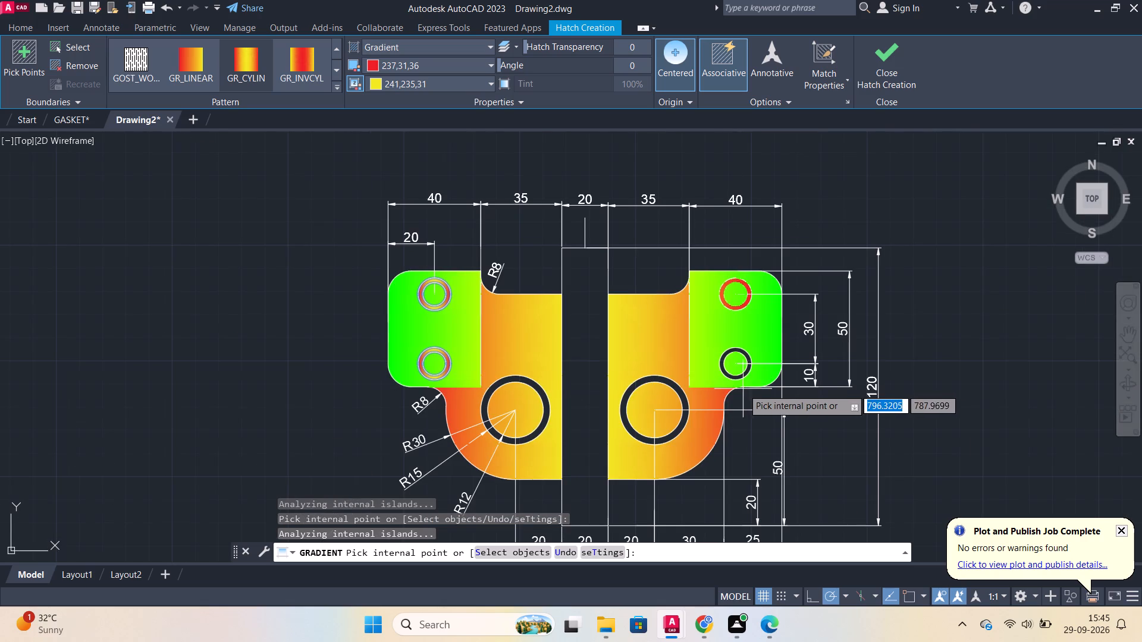
scroll(729, 368, "up", 2)
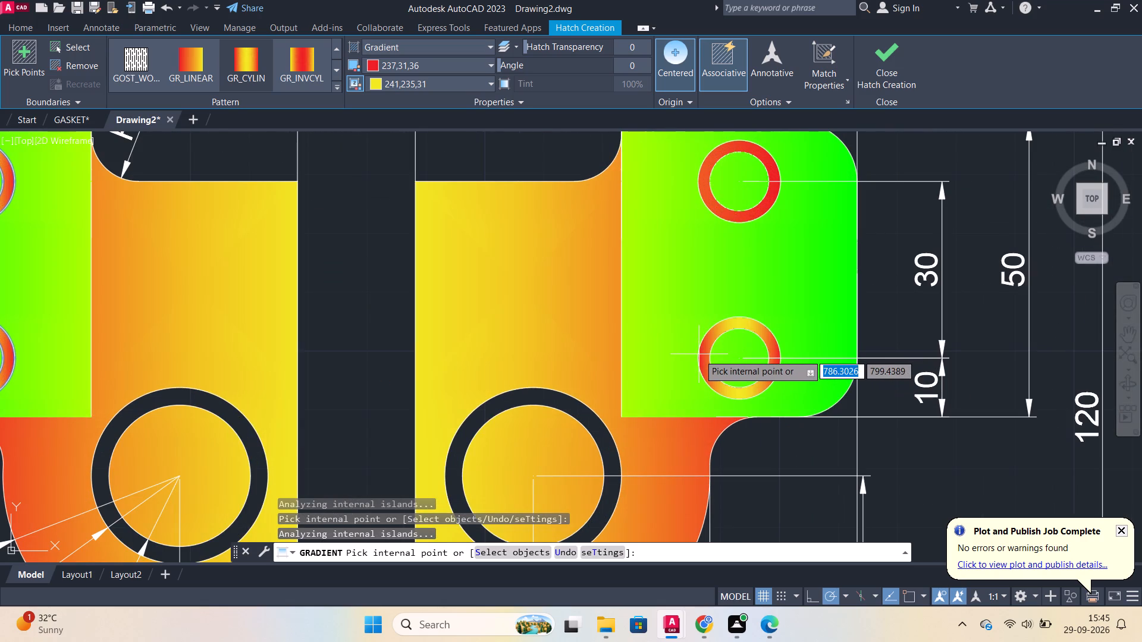
left_click(710, 350)
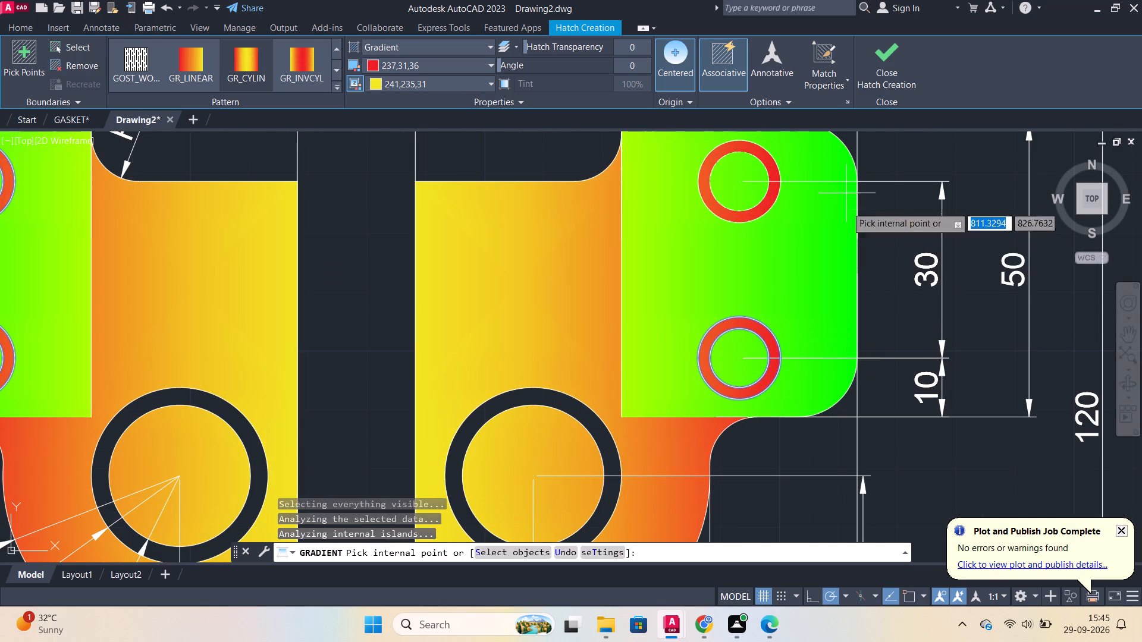
left_click(872, 56)
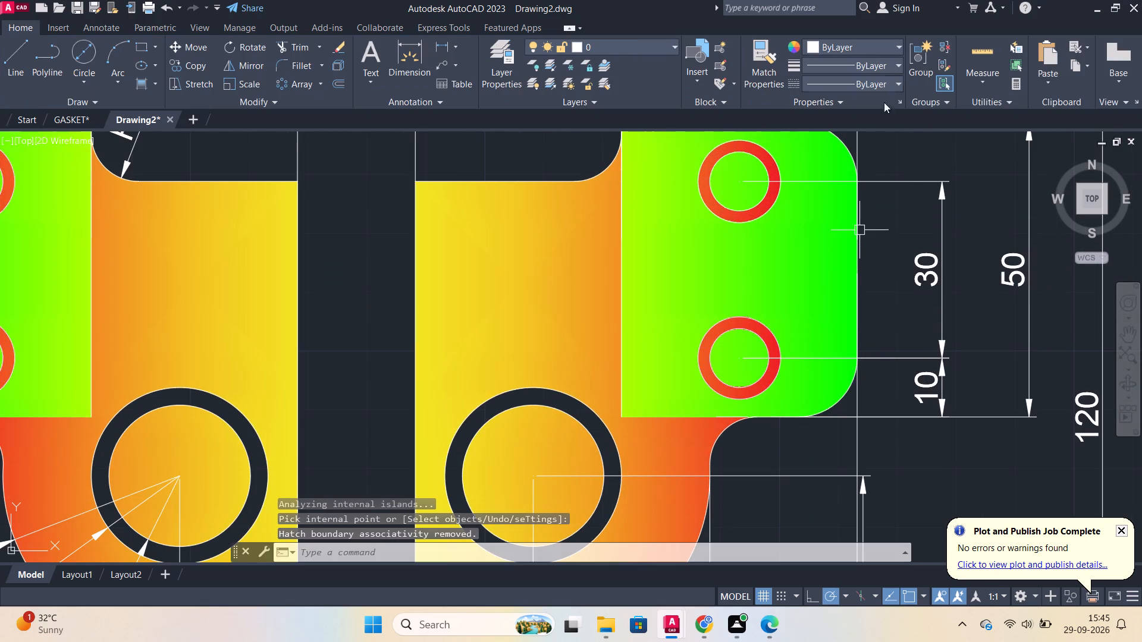
Set both gradient colours to grey index colour 9 and fill the central vertical strip.
scroll(903, 215, "down", 2)
scroll(816, 224, "down", 1)
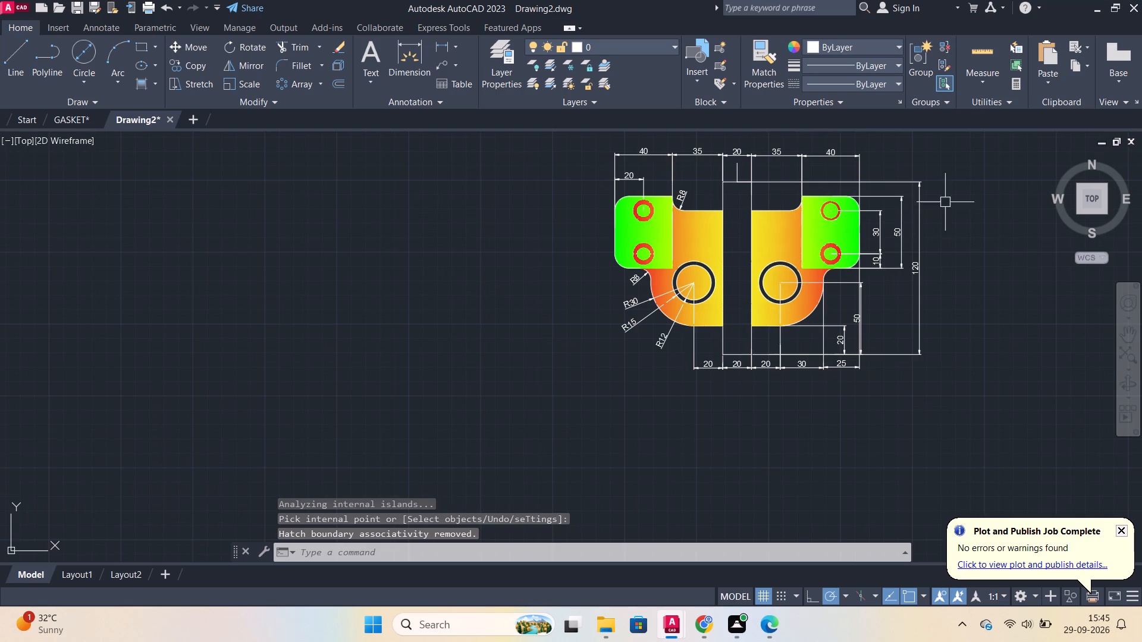
middle_click_drag(949, 201, 846, 224)
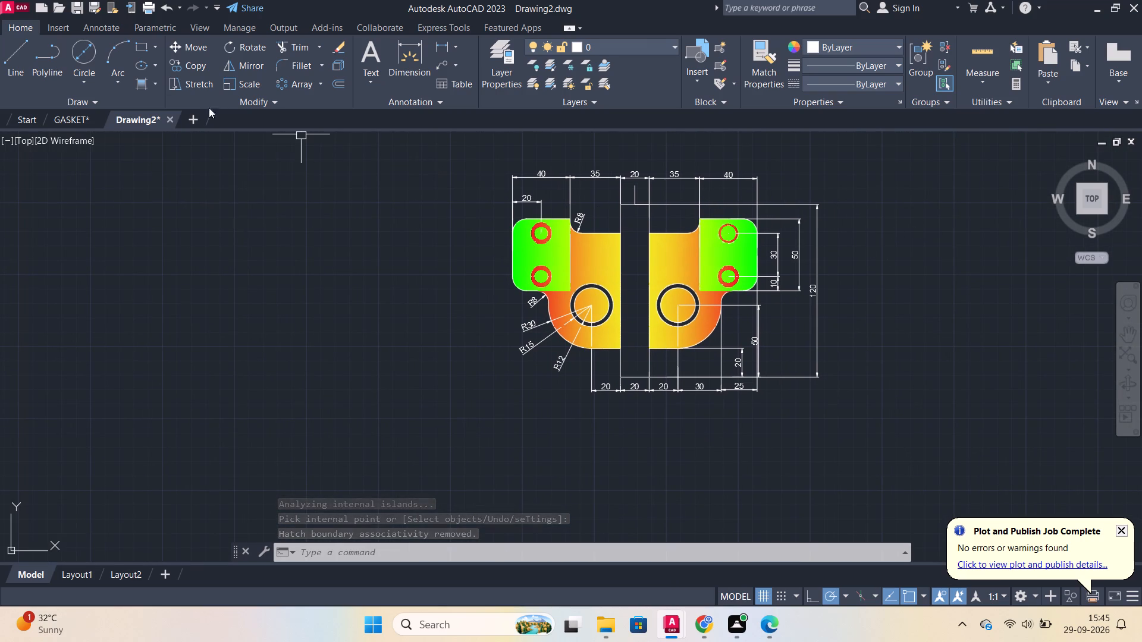
left_click(148, 77)
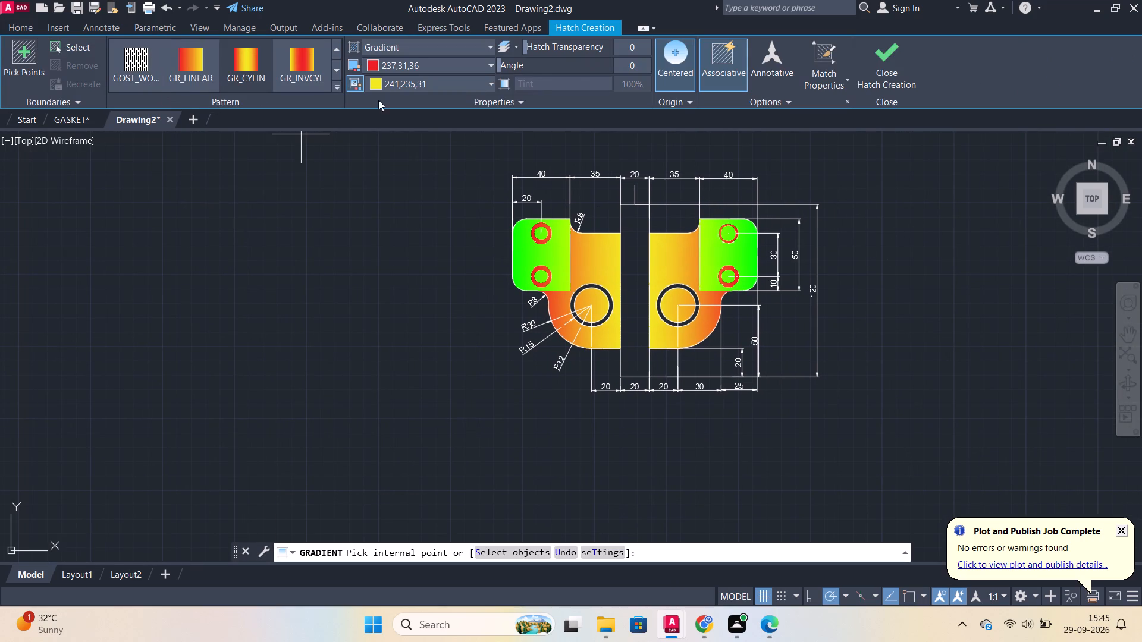
left_click(437, 70)
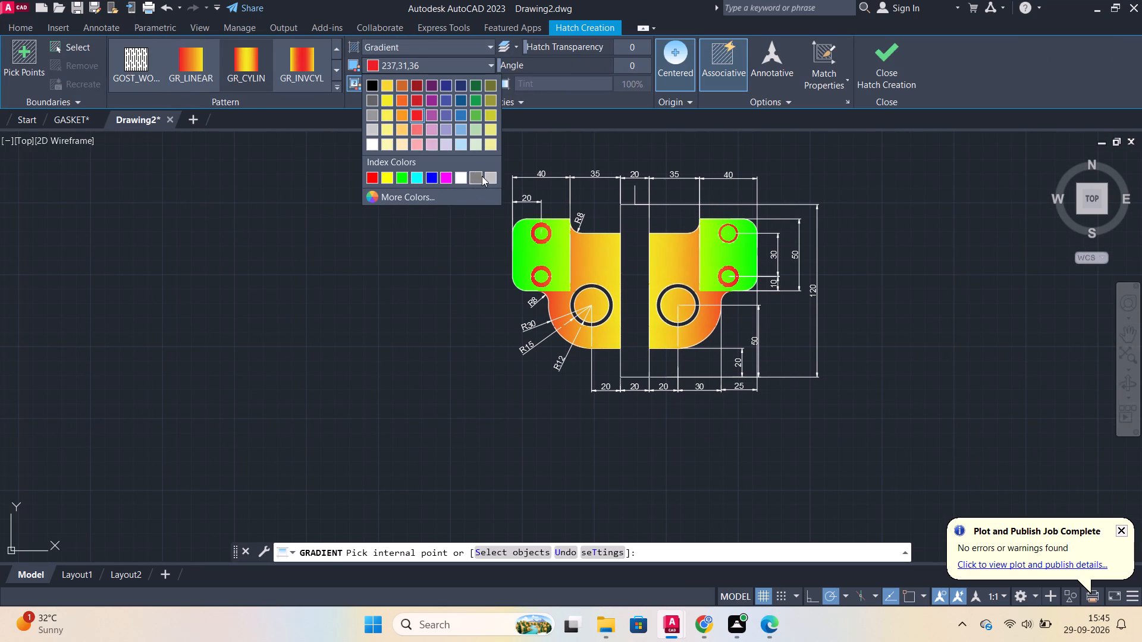
left_click(489, 176)
left_click(418, 93)
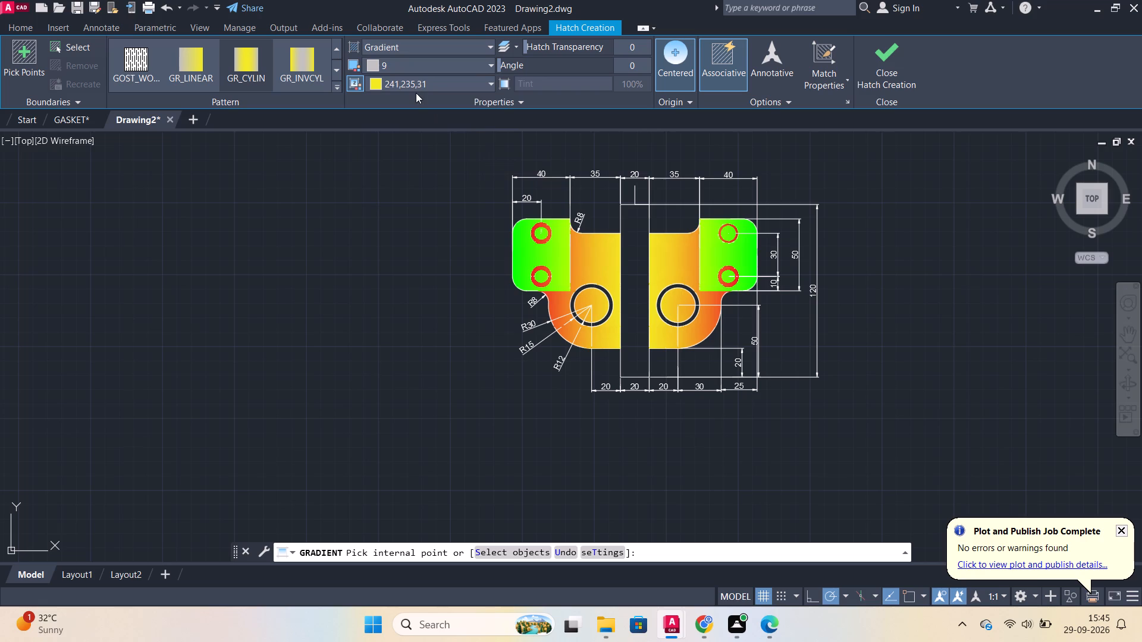
left_click(400, 86)
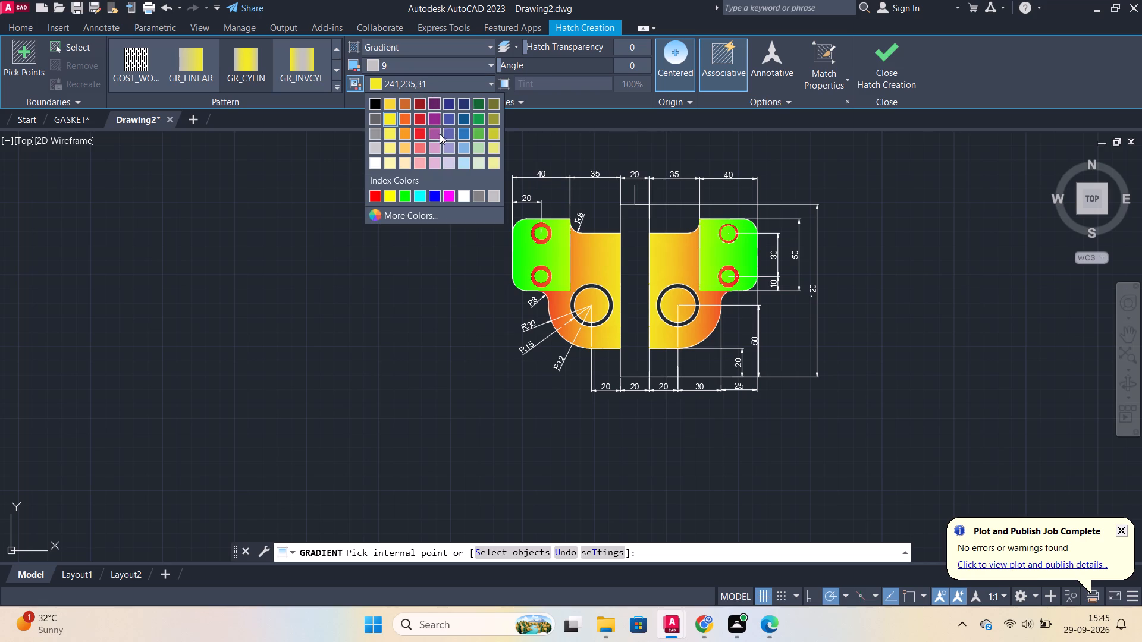
left_click(491, 194)
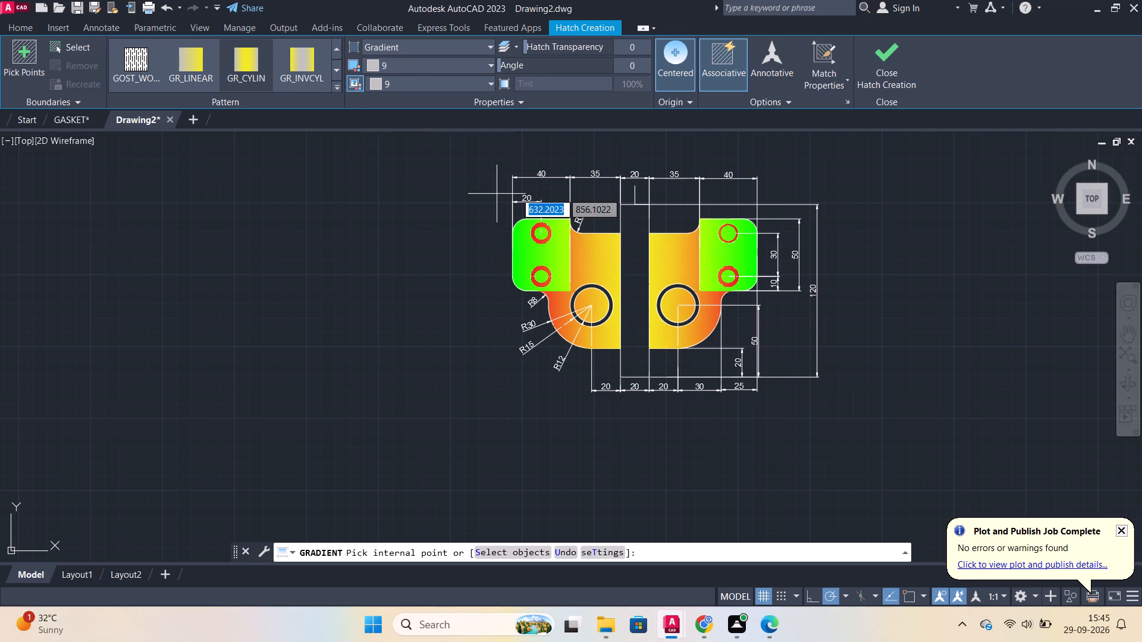
left_click(625, 288)
Fill the two large rings on either side of the strip with the same grey gradient and finish the hatch.
scroll(766, 245, "up", 1)
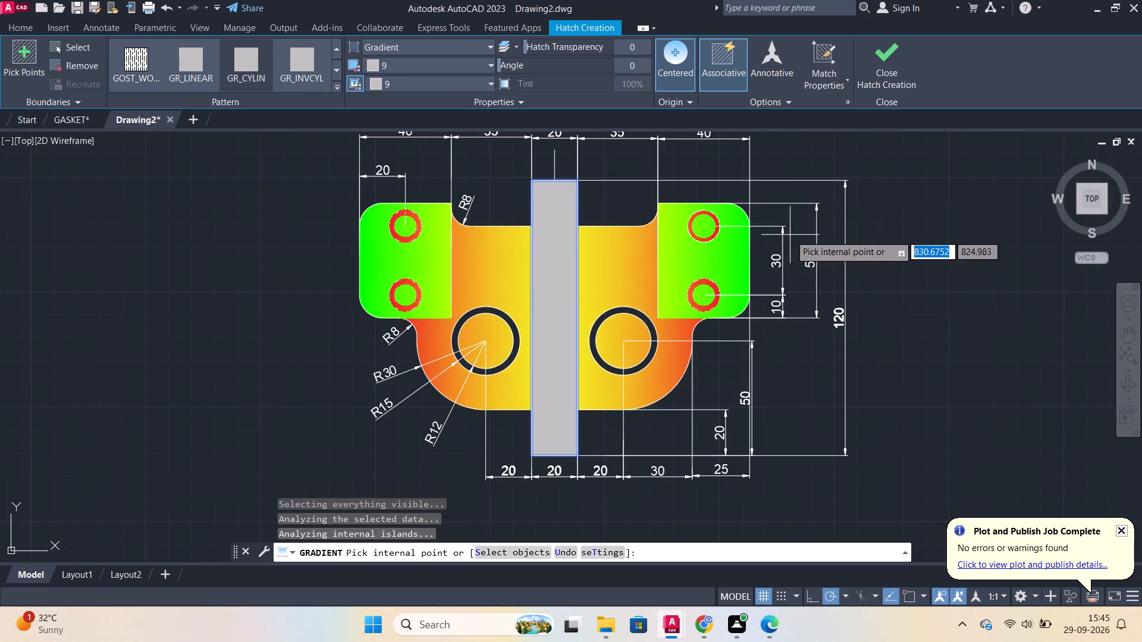
scroll(666, 325, "up", 2)
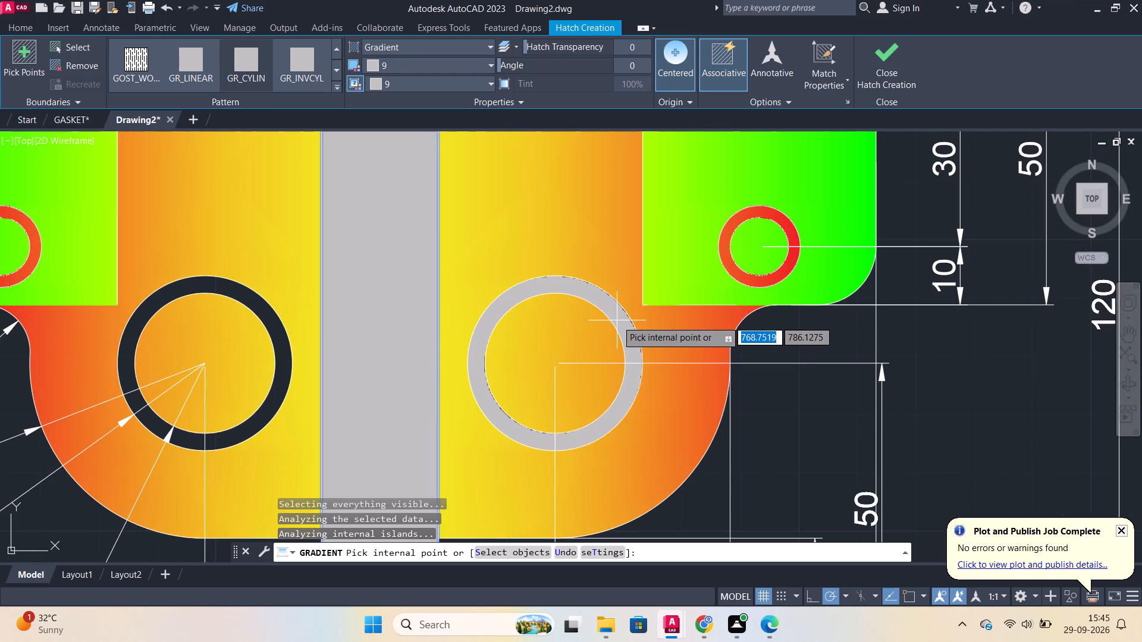
left_click(617, 320)
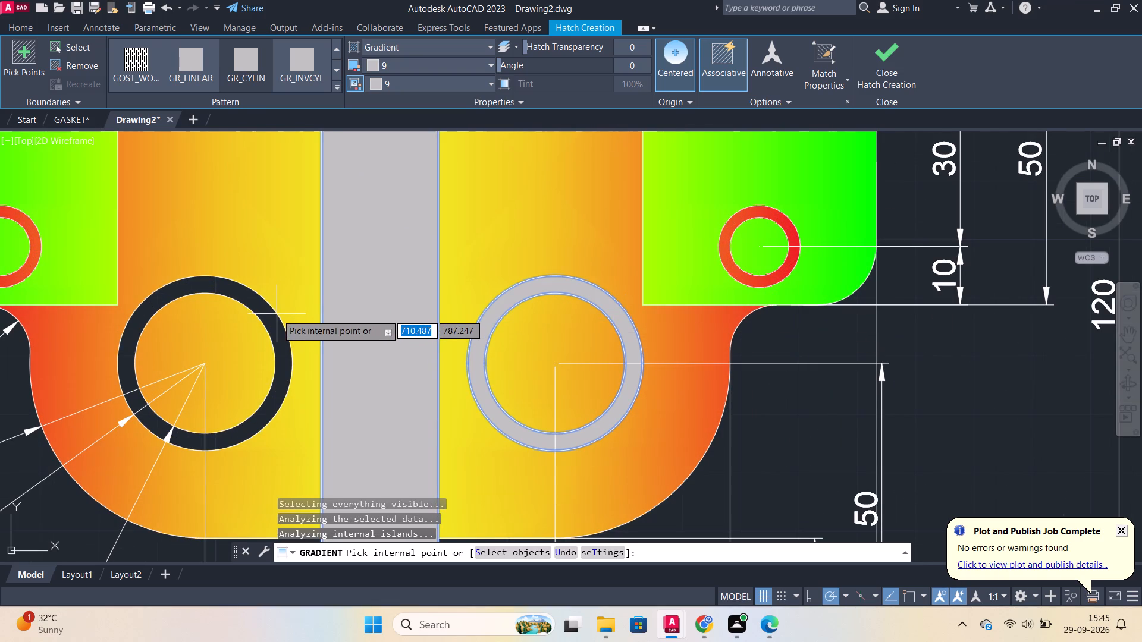
left_click(276, 317)
scroll(294, 306, "down", 2)
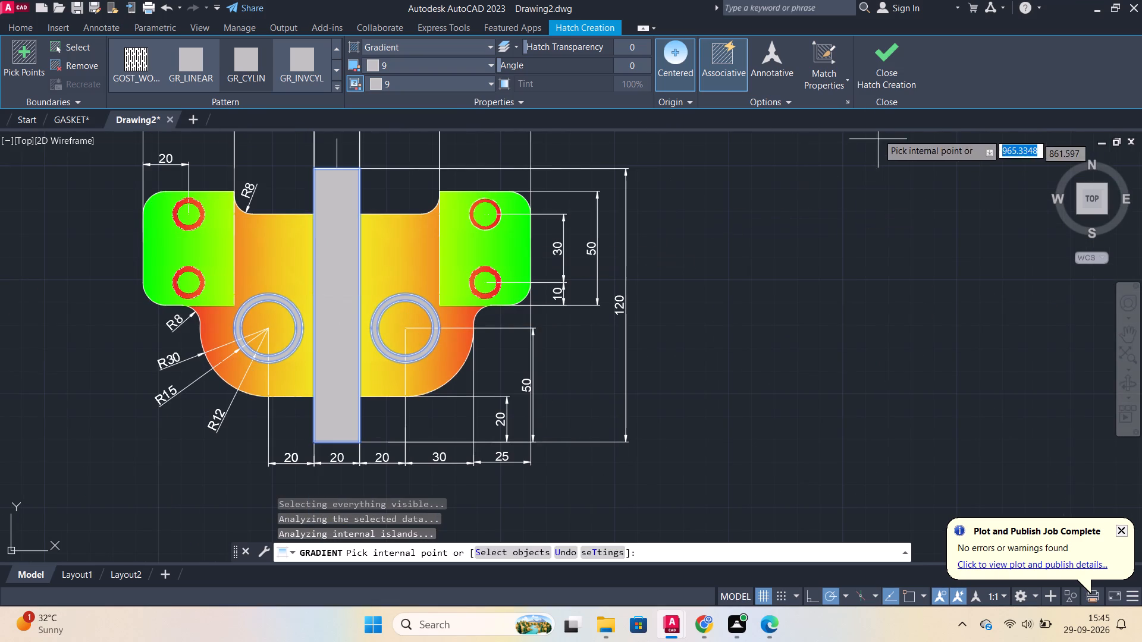
left_click(870, 83)
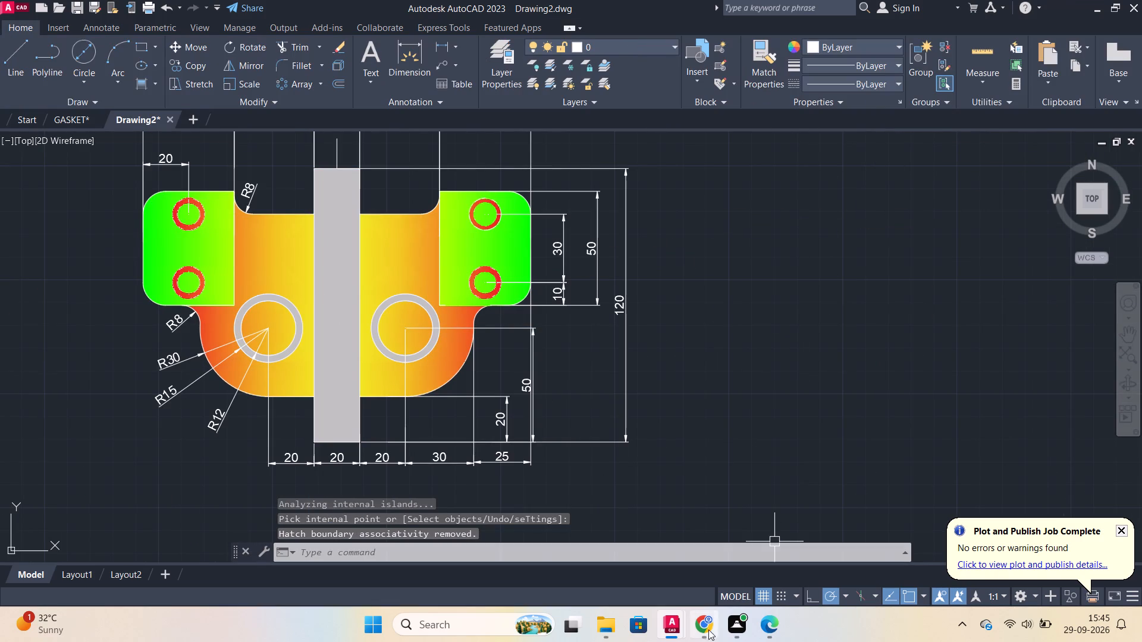
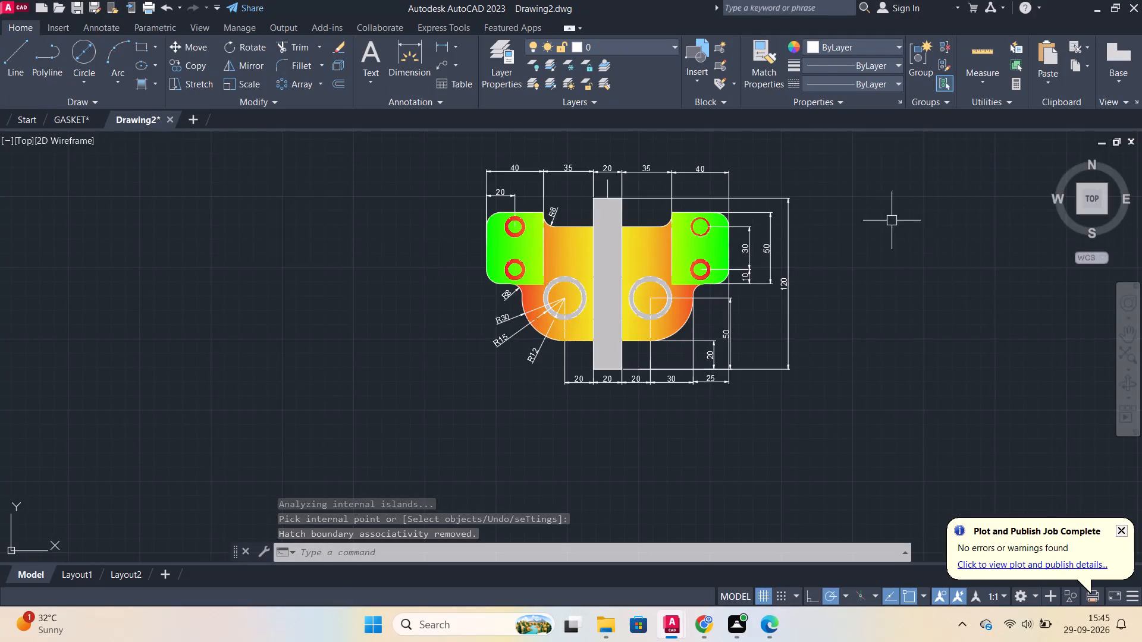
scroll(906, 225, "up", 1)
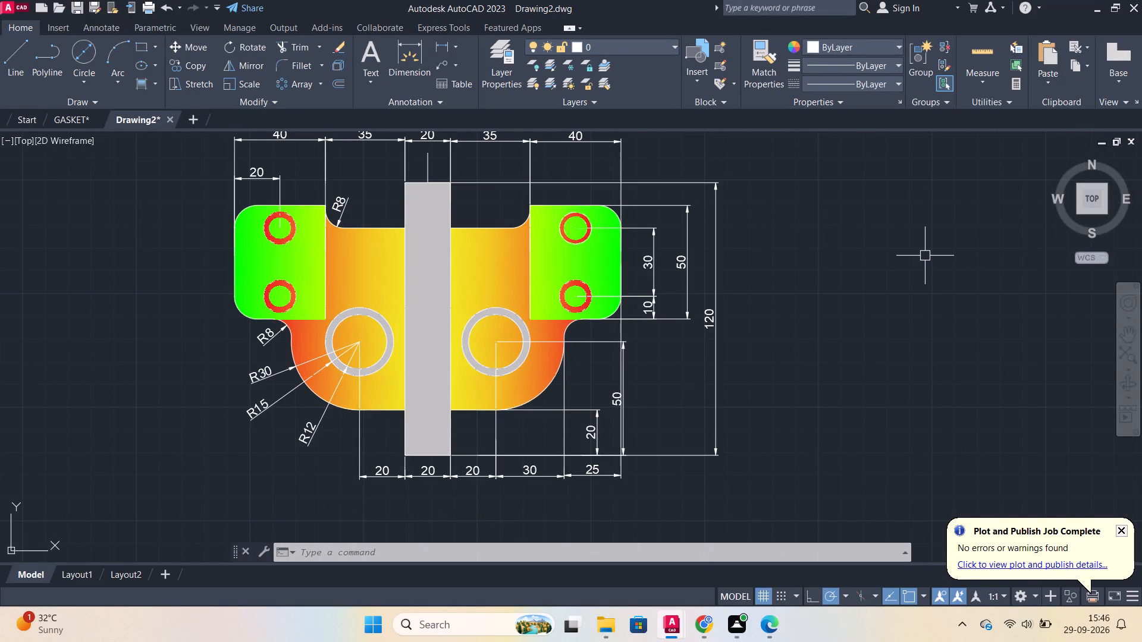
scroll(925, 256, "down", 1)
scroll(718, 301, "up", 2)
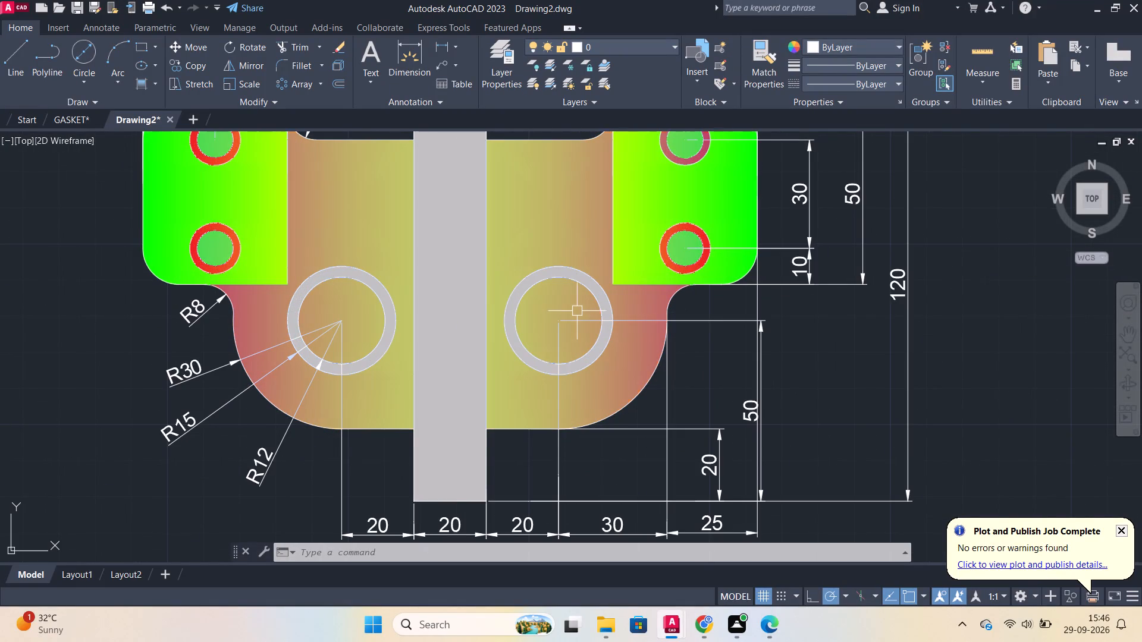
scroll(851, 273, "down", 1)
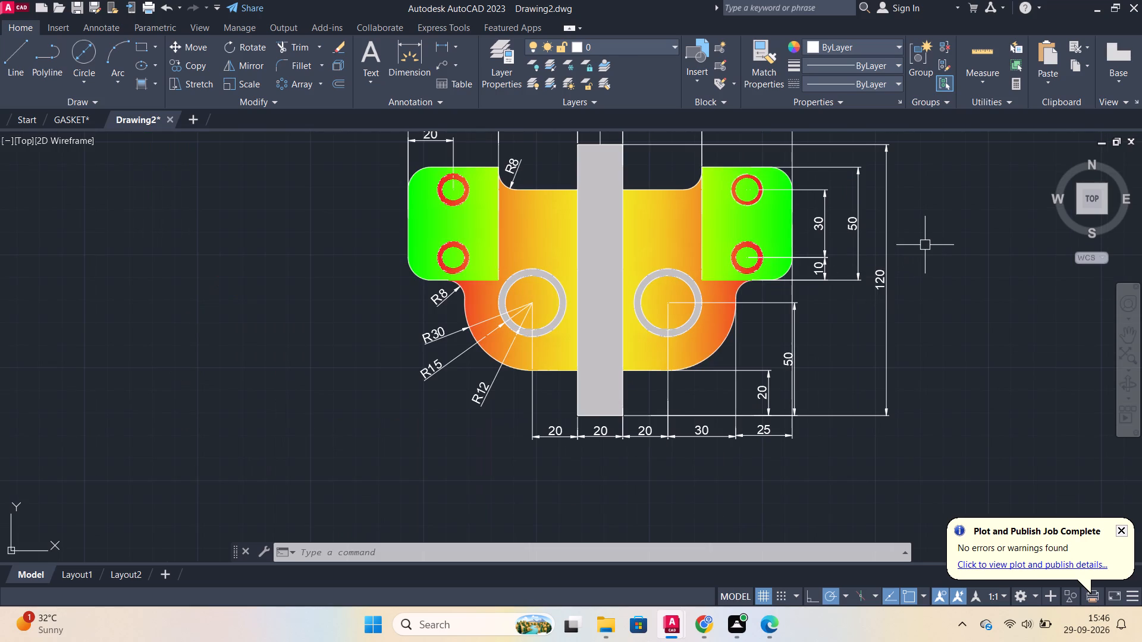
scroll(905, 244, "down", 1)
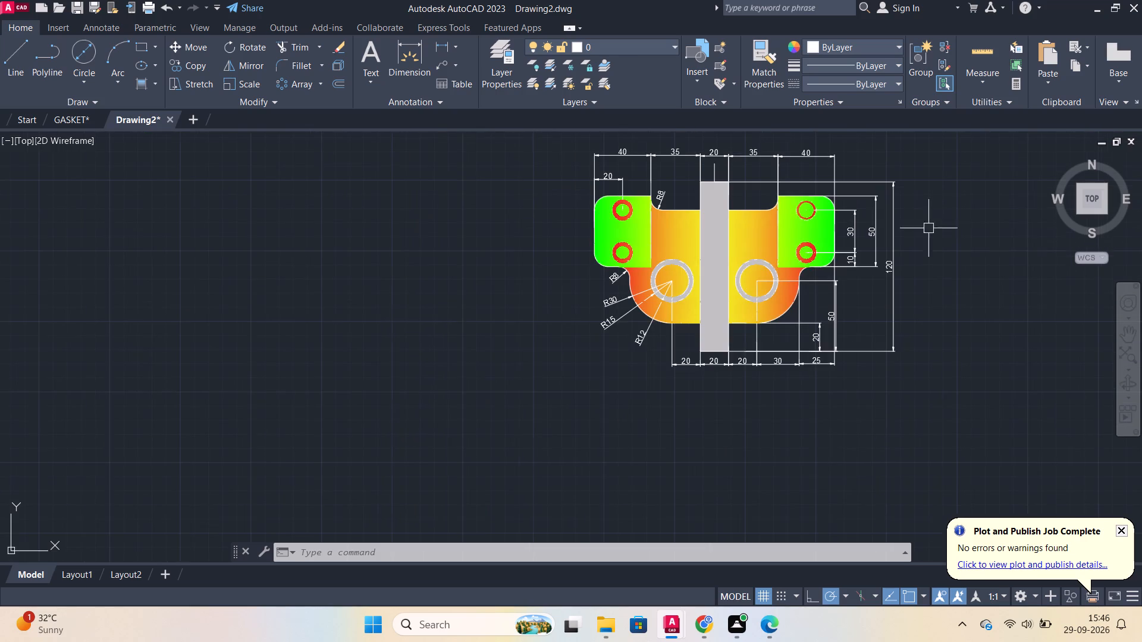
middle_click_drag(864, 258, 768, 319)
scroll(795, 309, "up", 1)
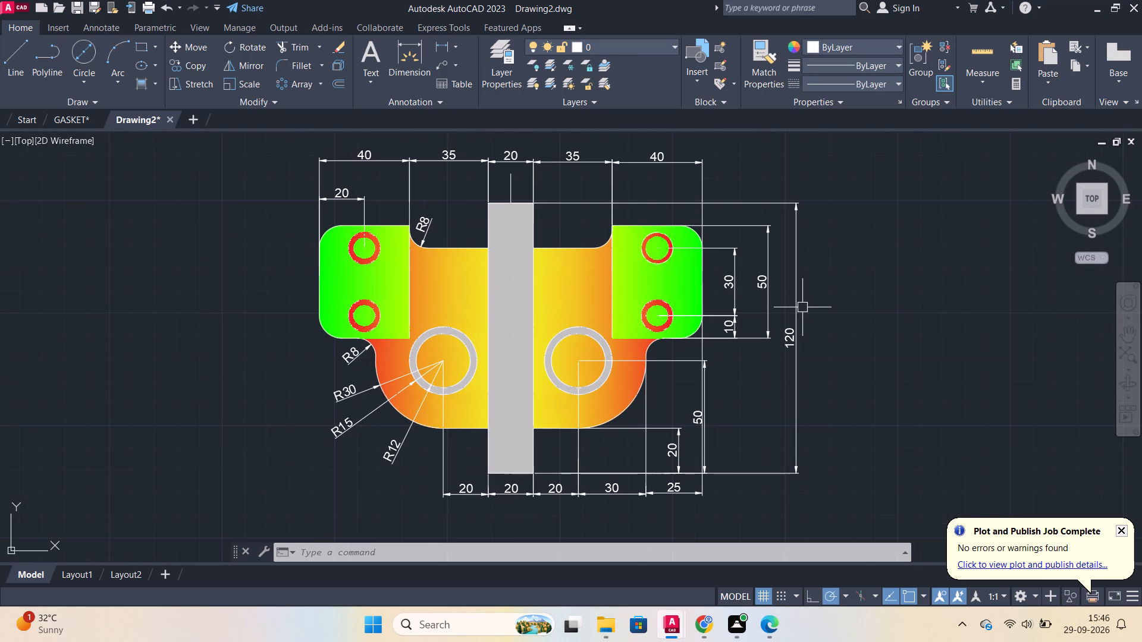
Switch off log file recording with the LOGFILEOFF command.
type("log")
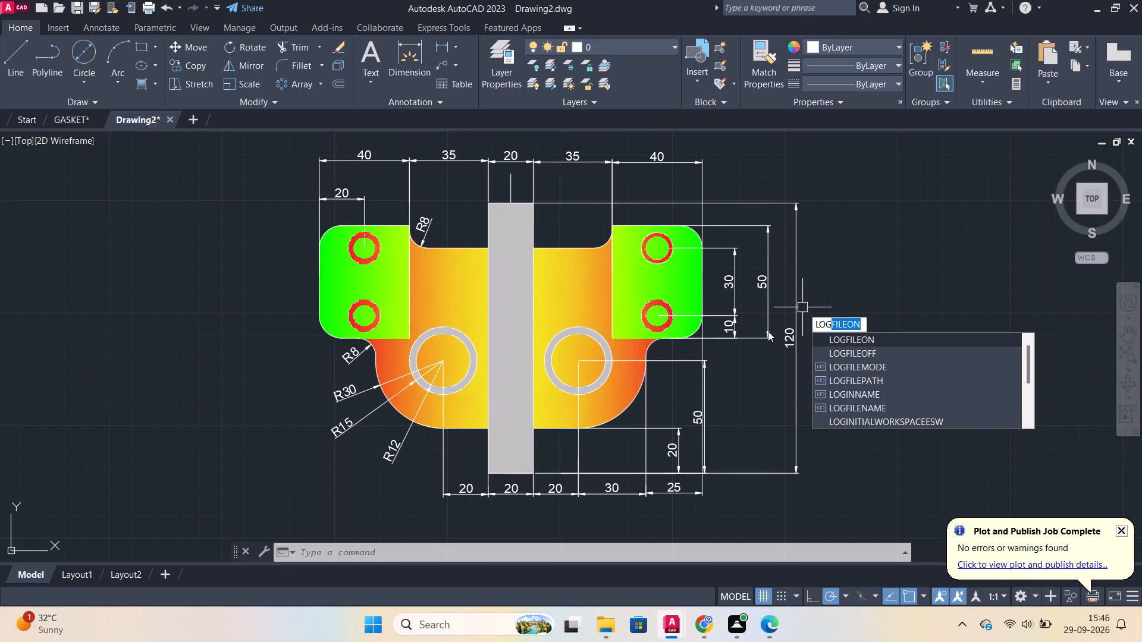
left_click(854, 353)
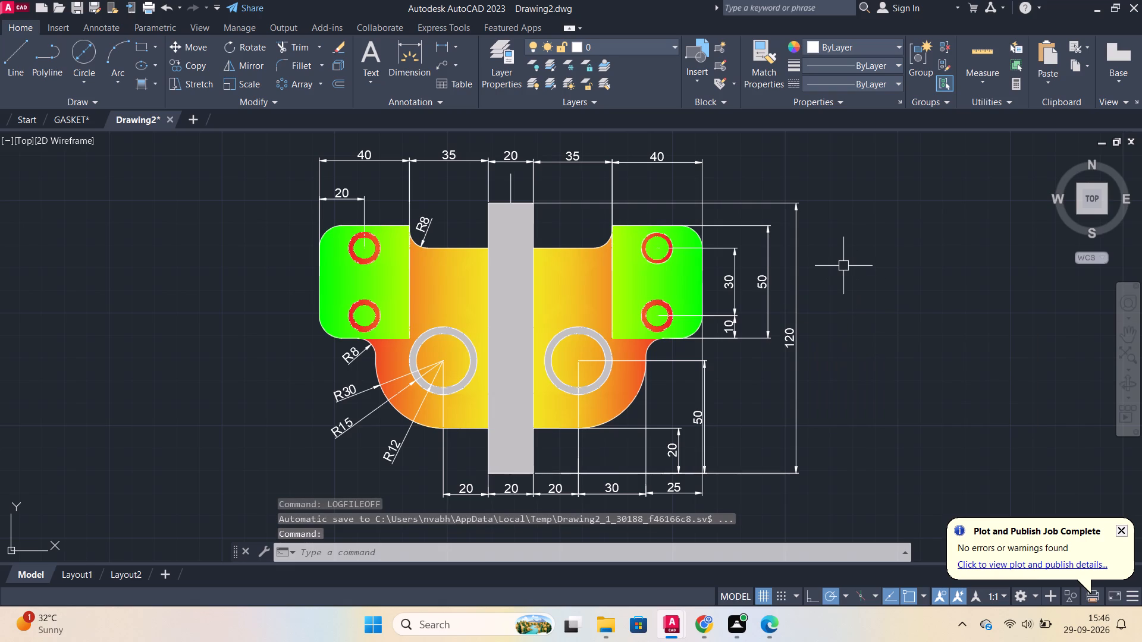
Save the drawing in the Documents folder under the file name "bracket or clevis plate".
key("ctrl+s")
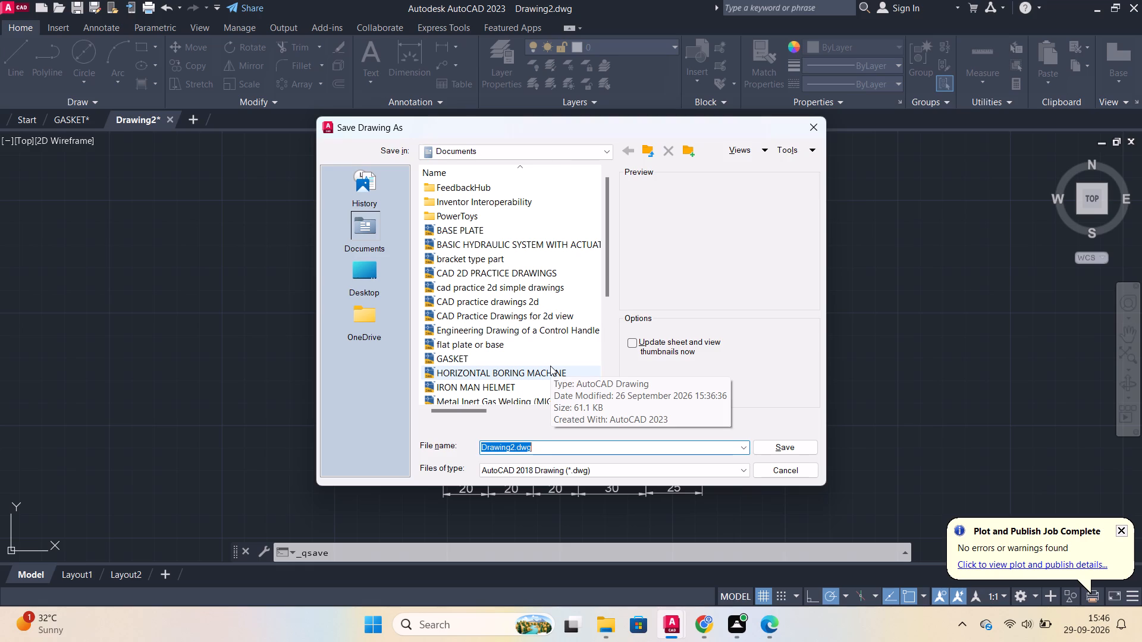
type("bracket")
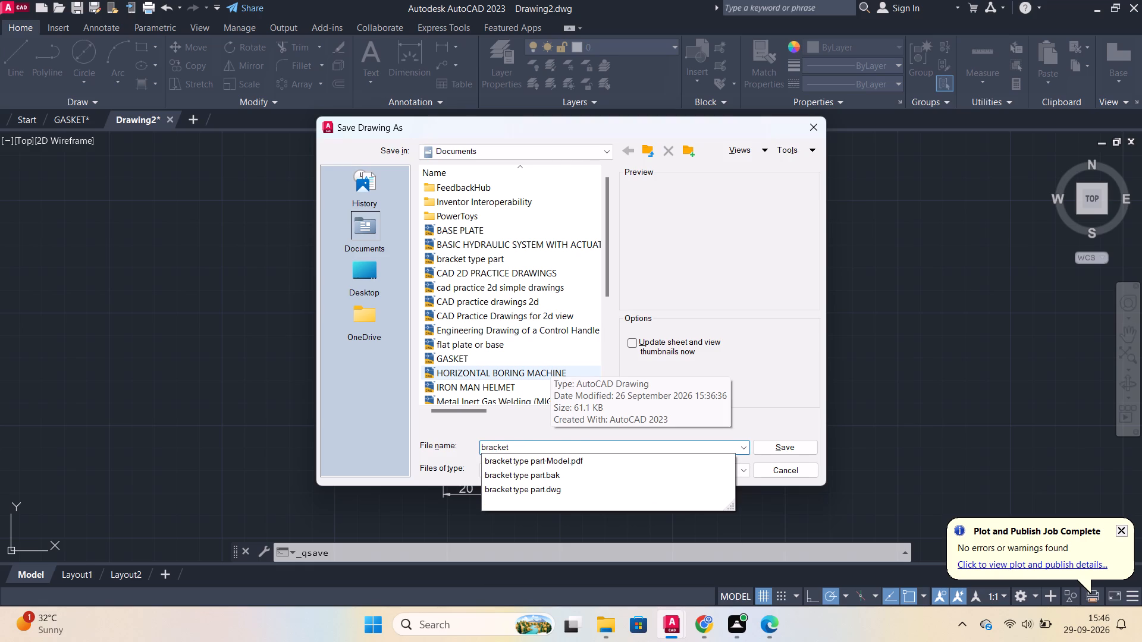
key("space")
type("or")
key("space")
key("c")
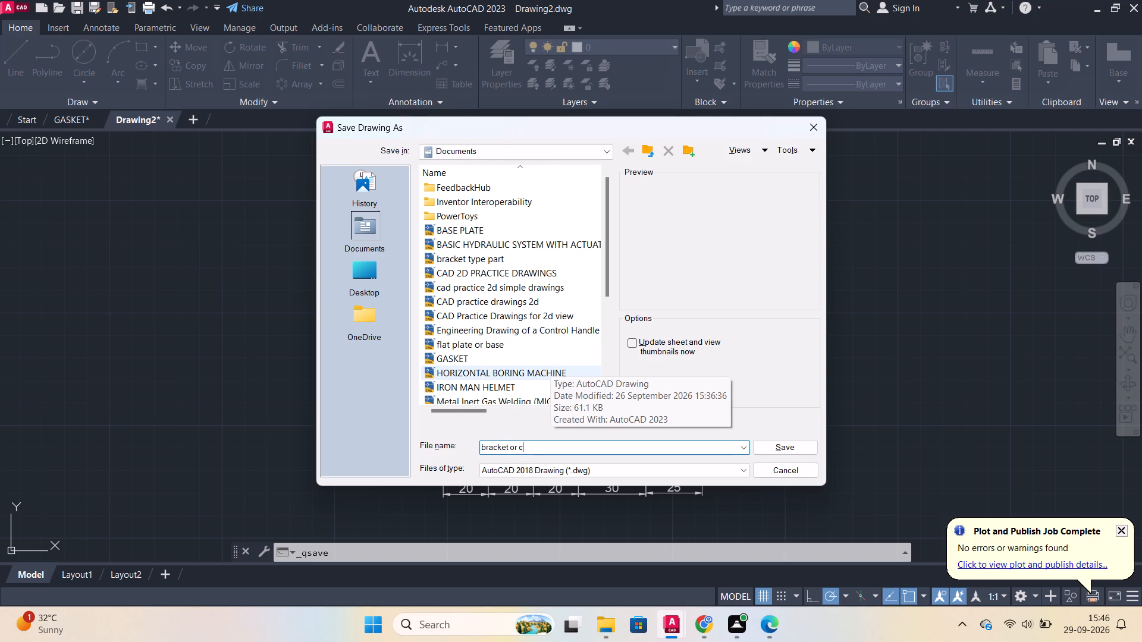
key("l")
type("evu")
key("BackSpace")
type("is")
key("space")
type("platr")
key("BackSpace")
key("e")
scroll(550, 366, "up", 1)
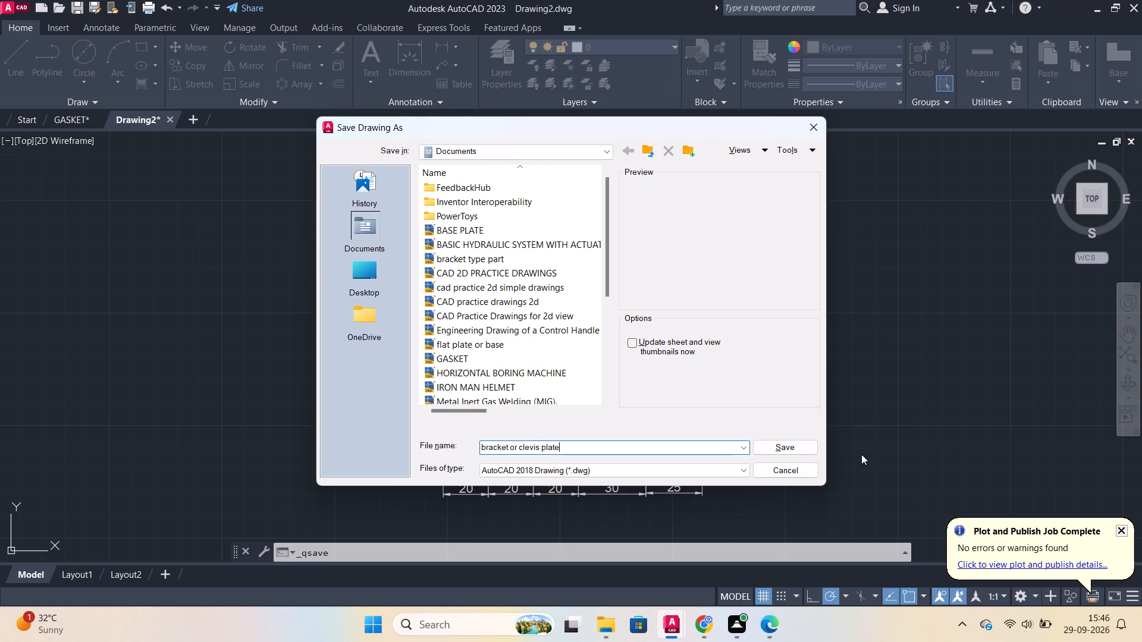
left_click(805, 444)
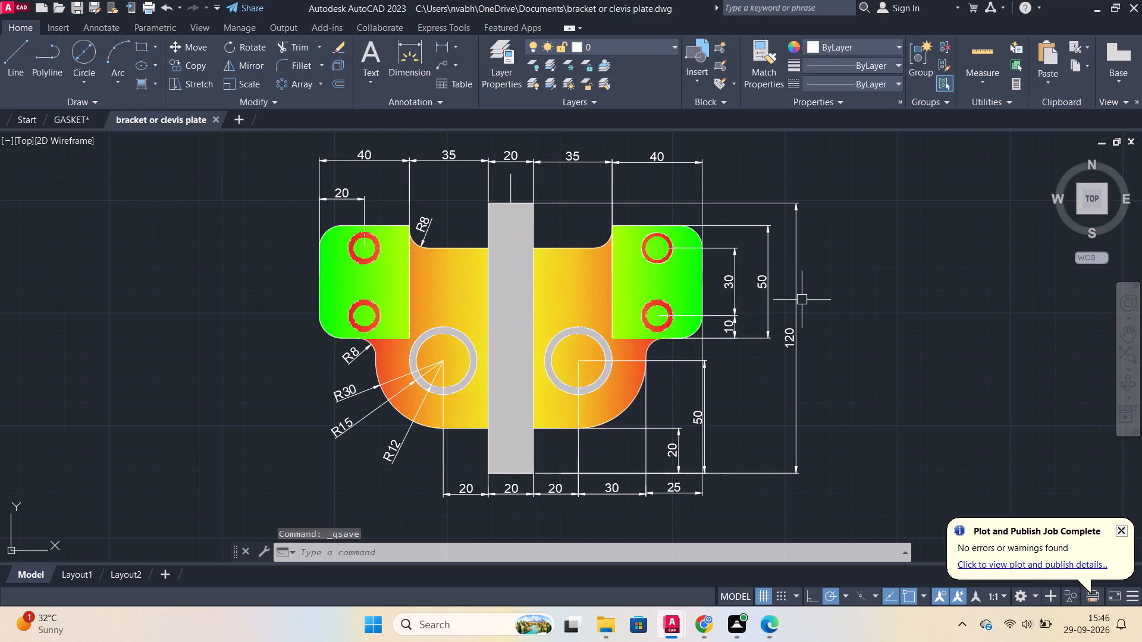
Set up a plot with the DWG To PDF.pc3 plotter, landscape orientation and ISO A4 (297.00 x 210.00 MM) paper.
type("plot")
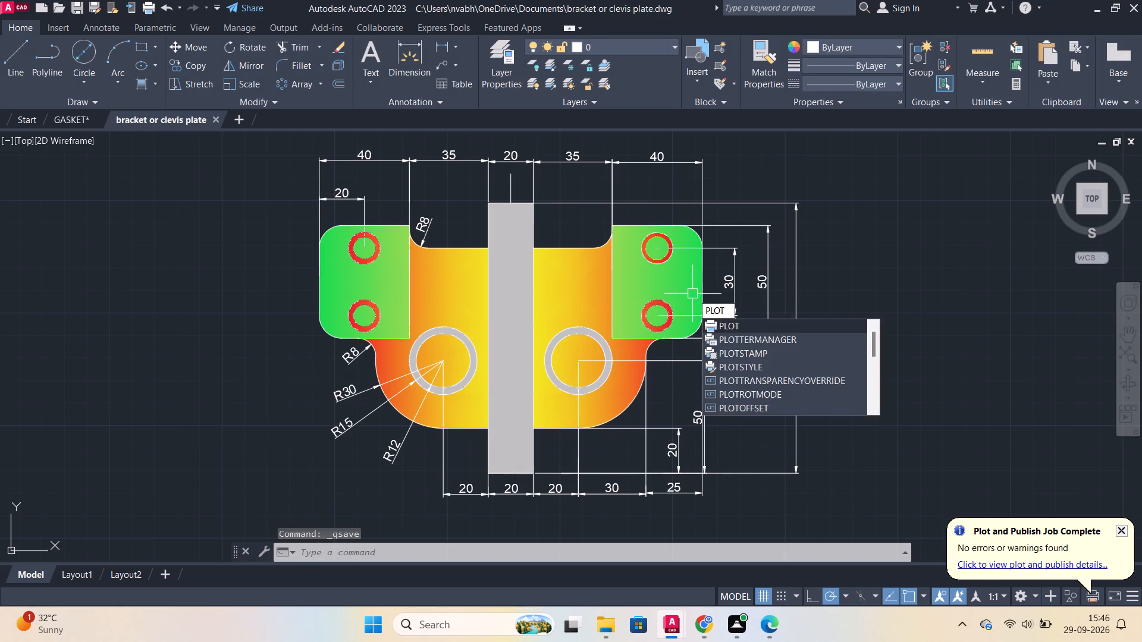
left_click(758, 327)
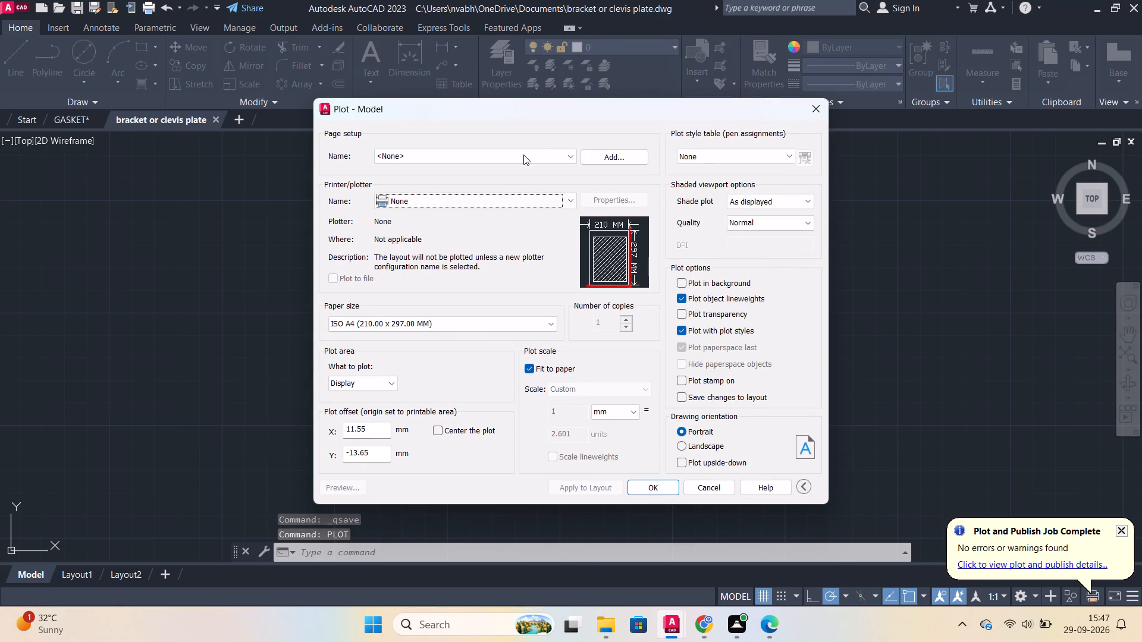
left_click(506, 194)
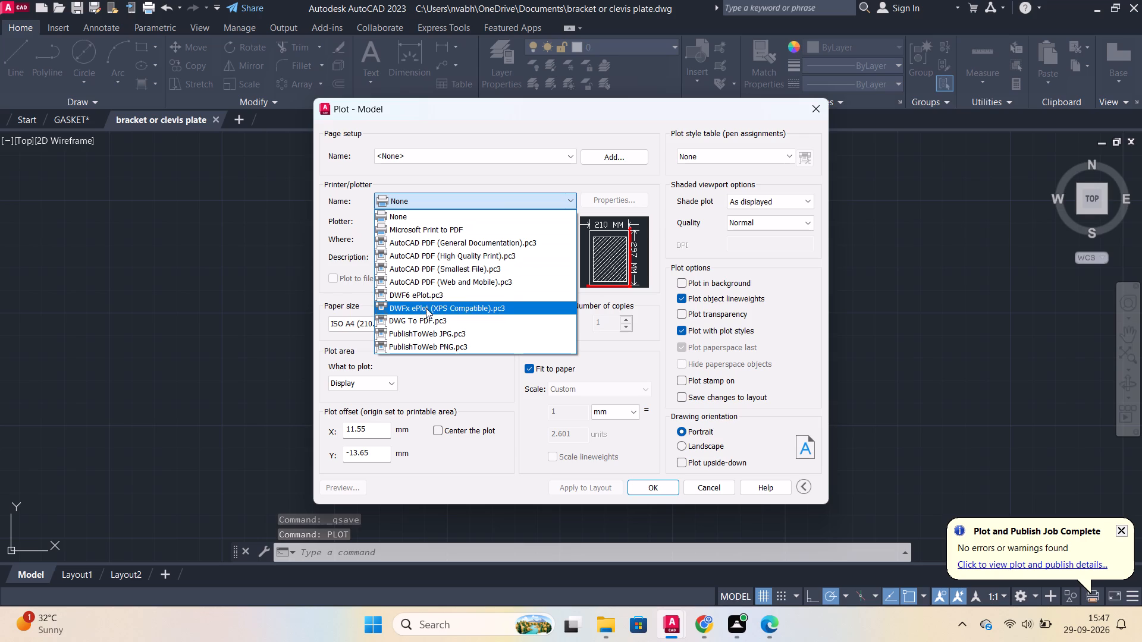
left_click(429, 318)
scroll(443, 297, "down", 1)
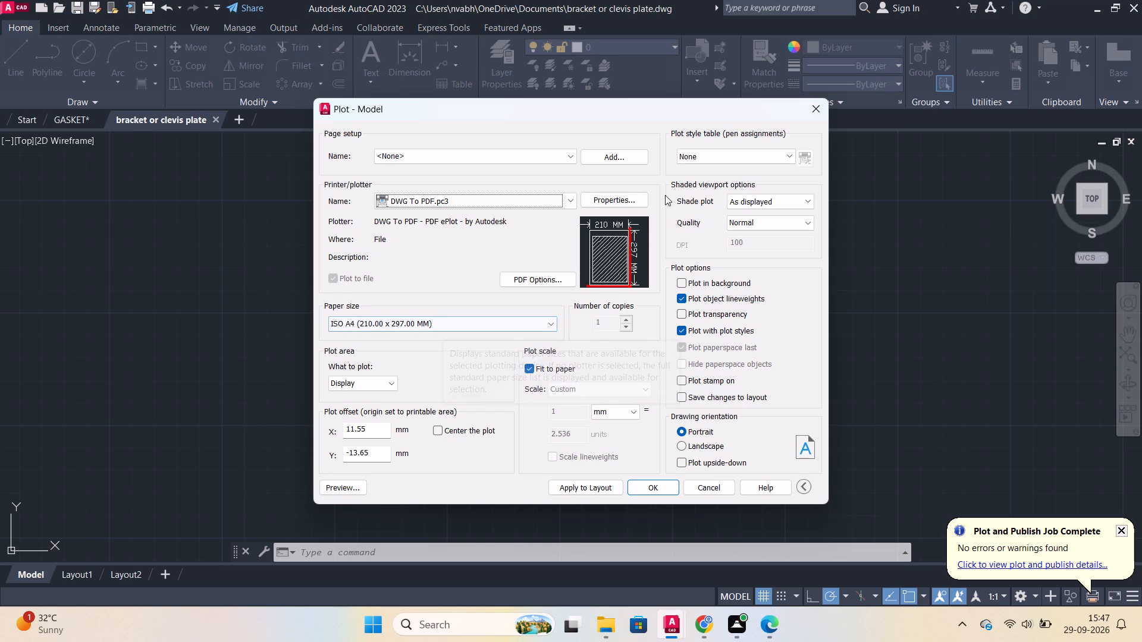
left_click(685, 447)
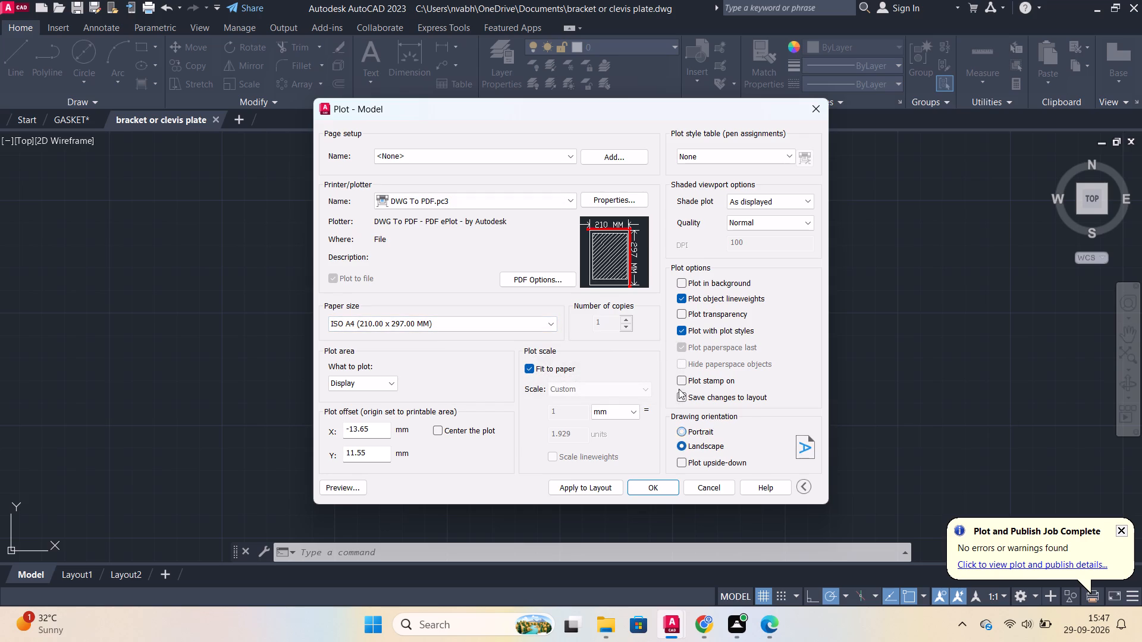
left_click(478, 333)
left_click(478, 320)
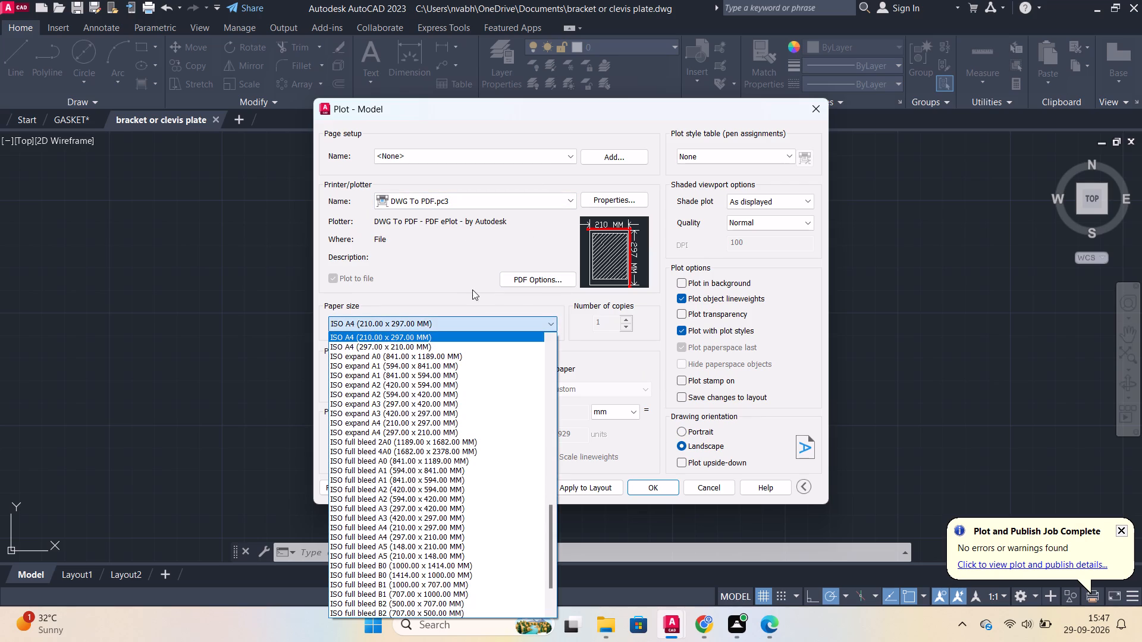
left_click(416, 347)
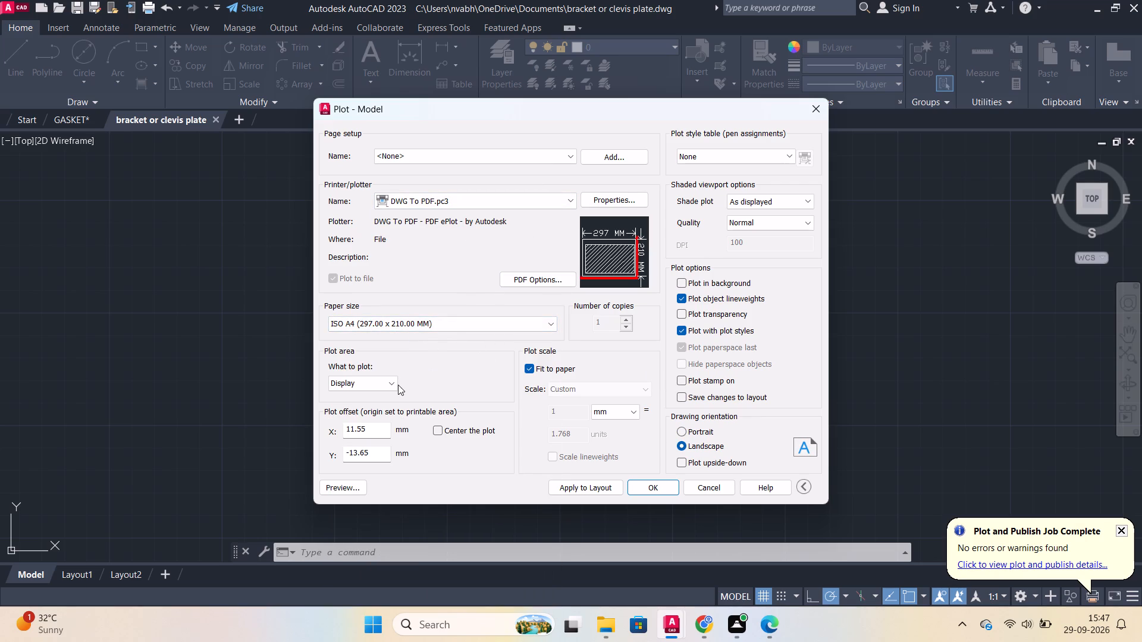
Set the plot area to a window enclosing the whole coloured profile and all its dimensions.
left_click(398, 385)
left_click(379, 386)
left_click(369, 427)
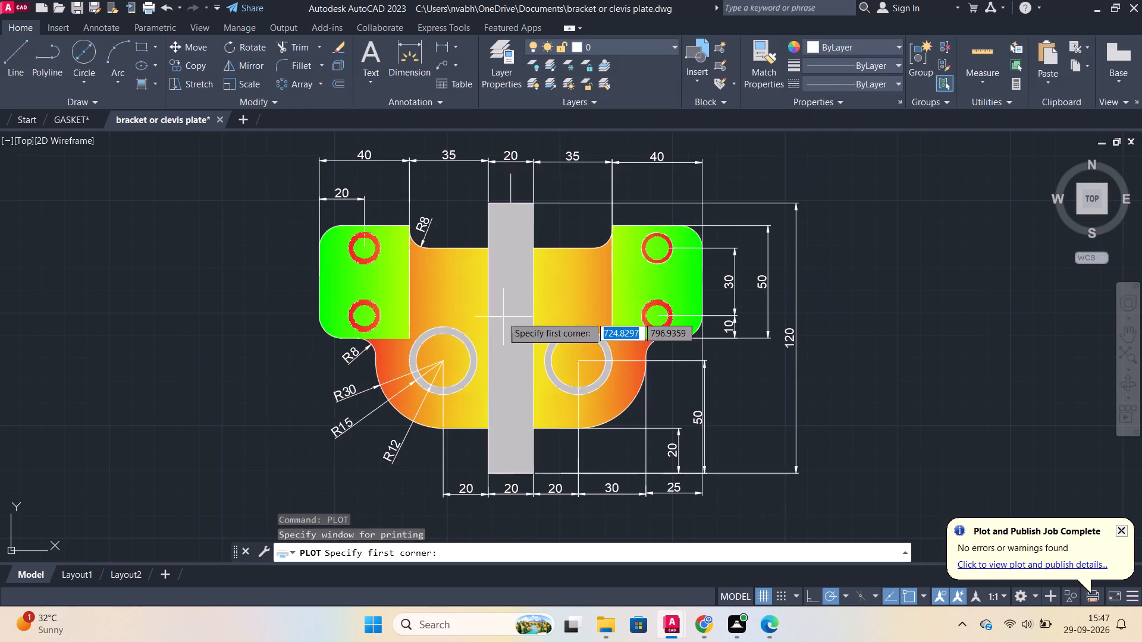
scroll(460, 286, "down", 2)
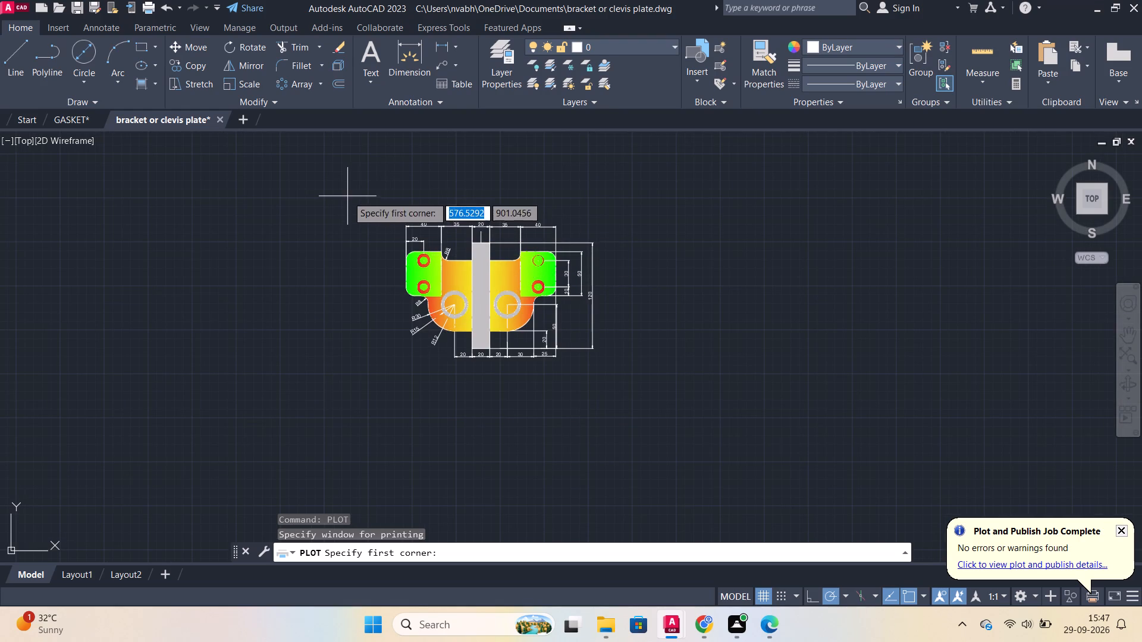
left_click(349, 188)
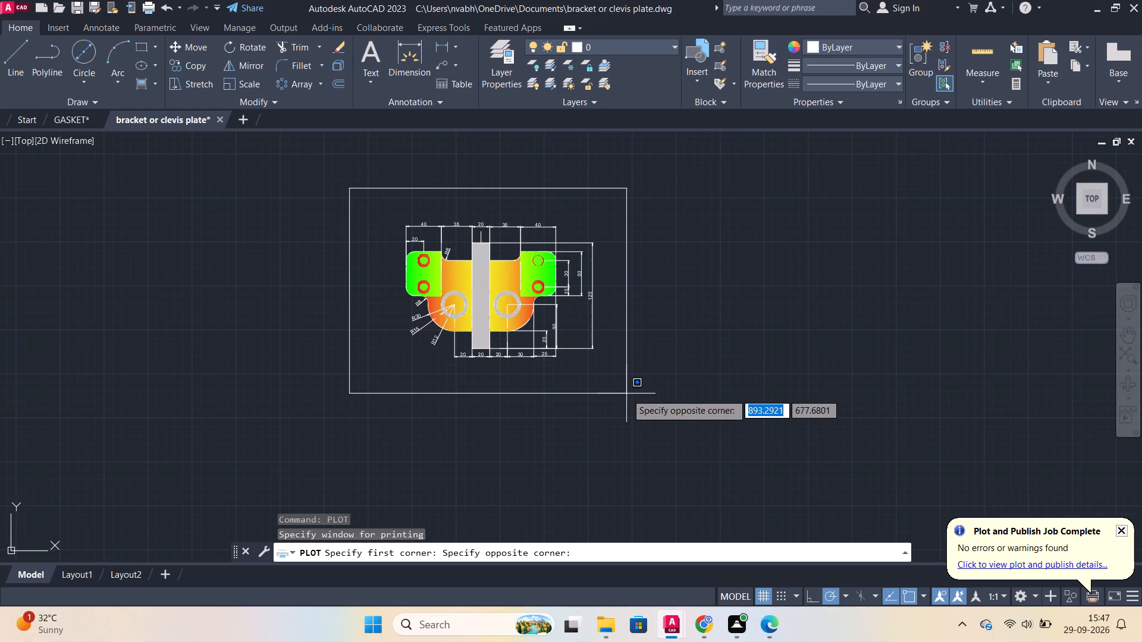
left_click(626, 394)
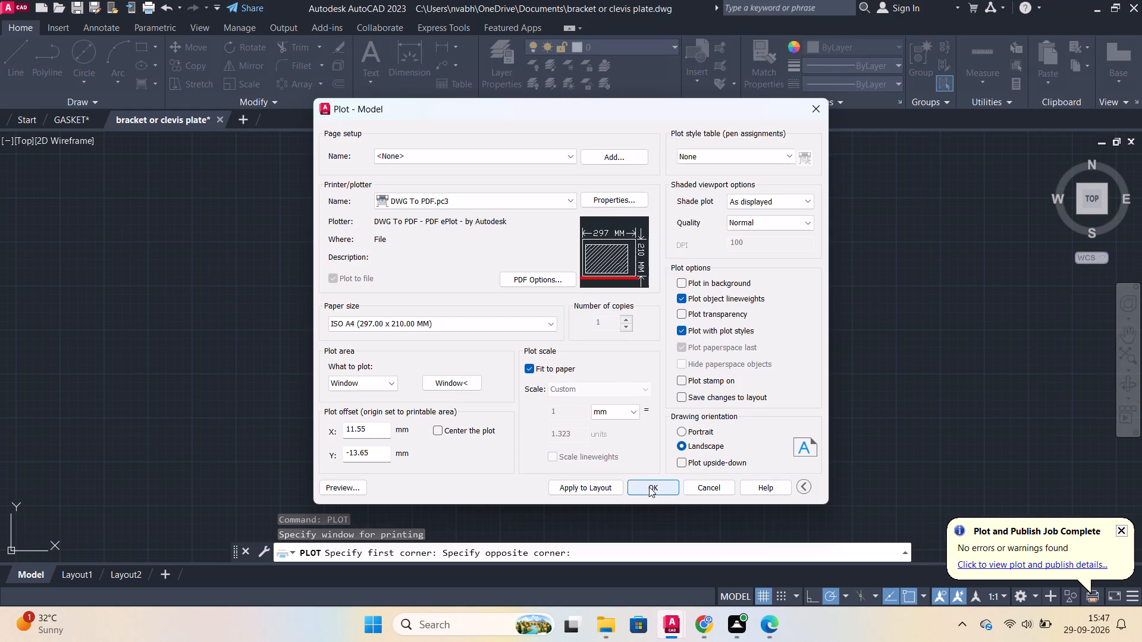
Plot the drawing to the Documents folder as "bracket or clevis plate-Model.pdf".
left_click(649, 487)
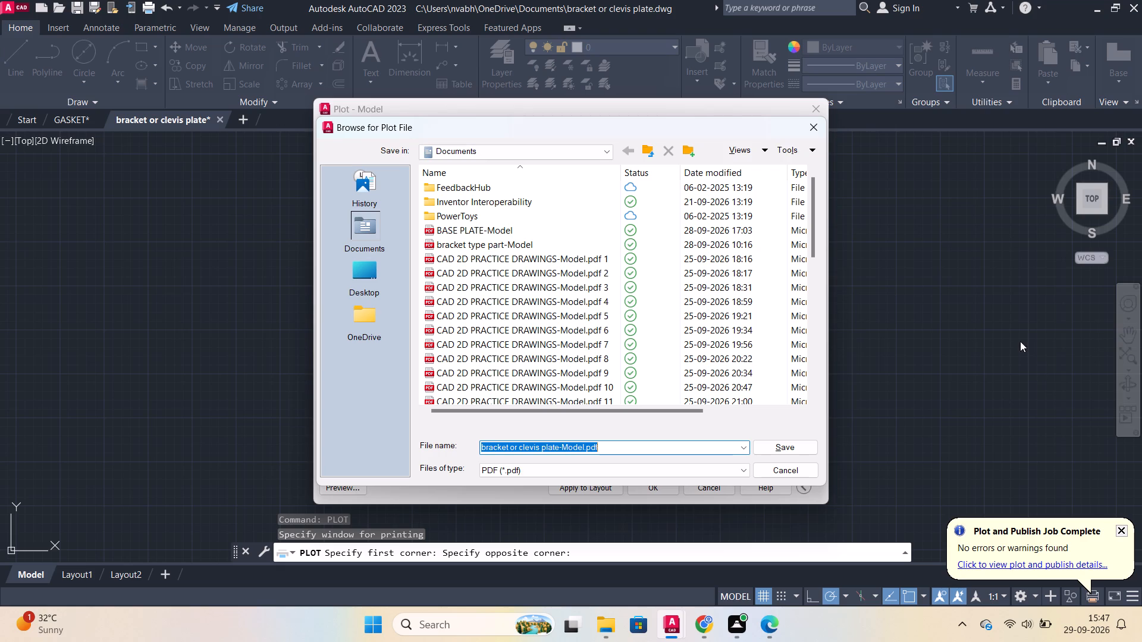
left_click(771, 446)
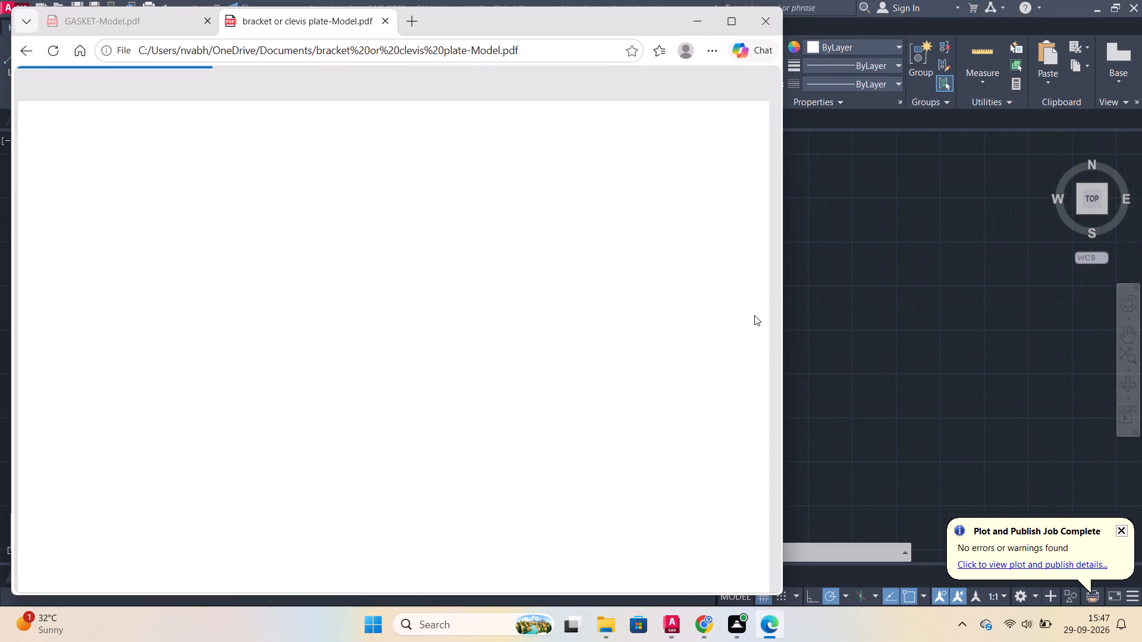